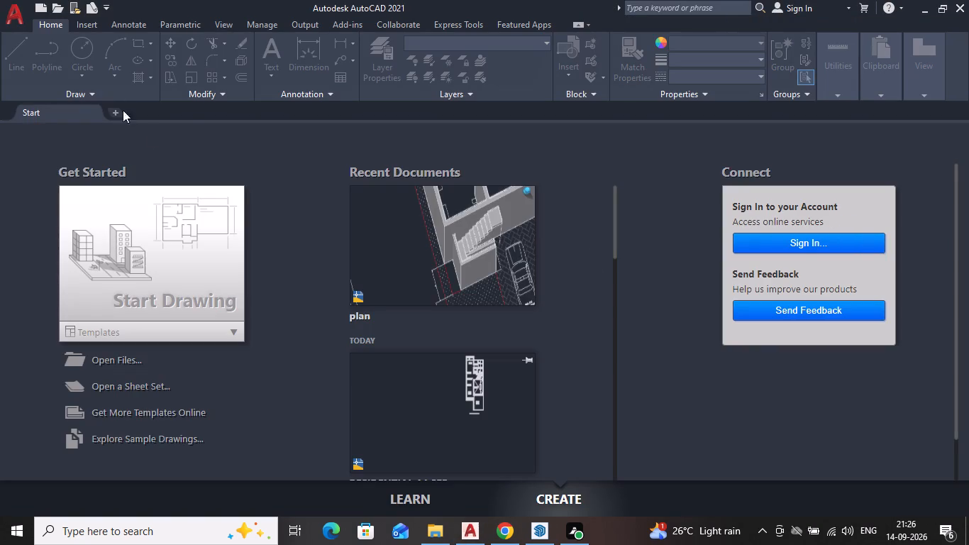
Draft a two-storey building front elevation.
Start a new blank drawing.
click(150, 264)
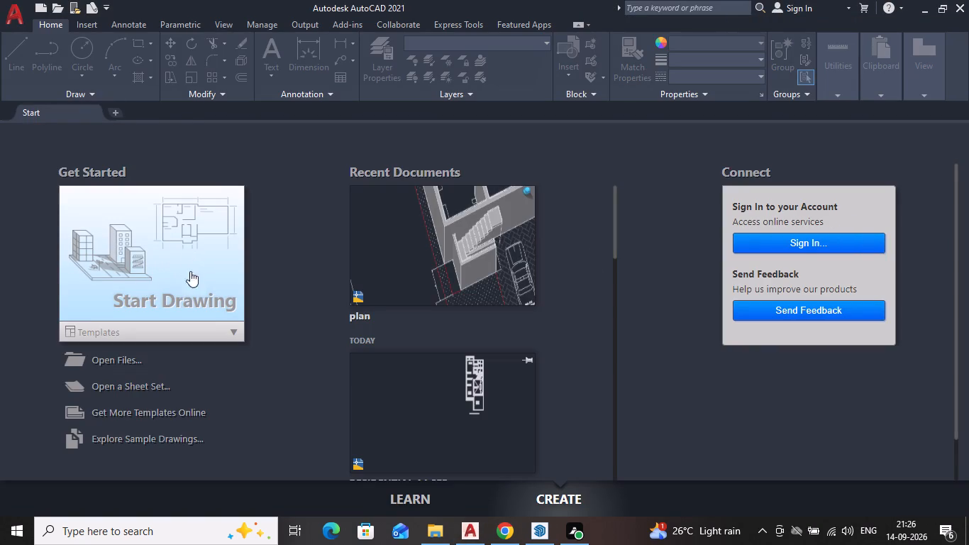
click(176, 294)
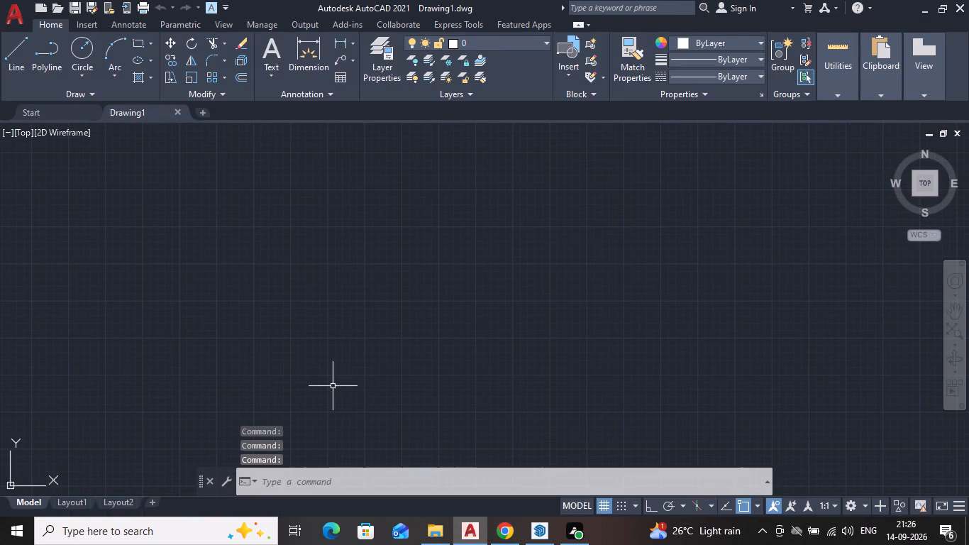
Modify the ISO-25 dimension style to Engineering primary units with 0'-0" precision and set it current.
key(d)
key(Return)
click(638, 229)
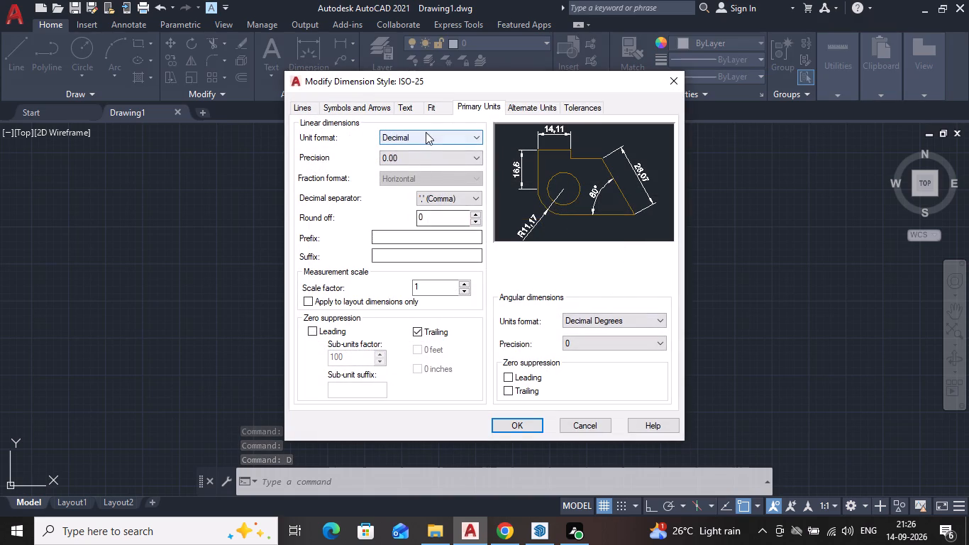
click(426, 132)
click(421, 165)
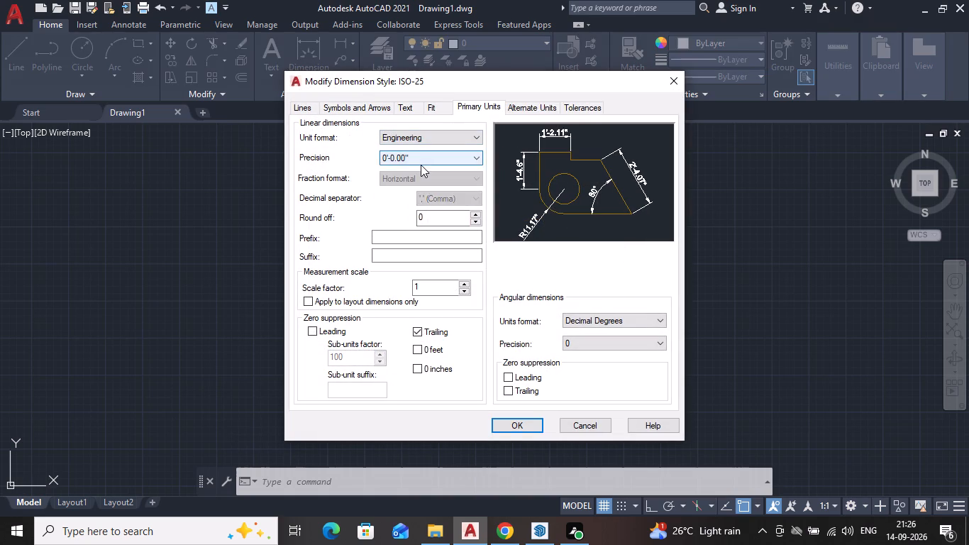
click(421, 165)
click(411, 177)
click(416, 151)
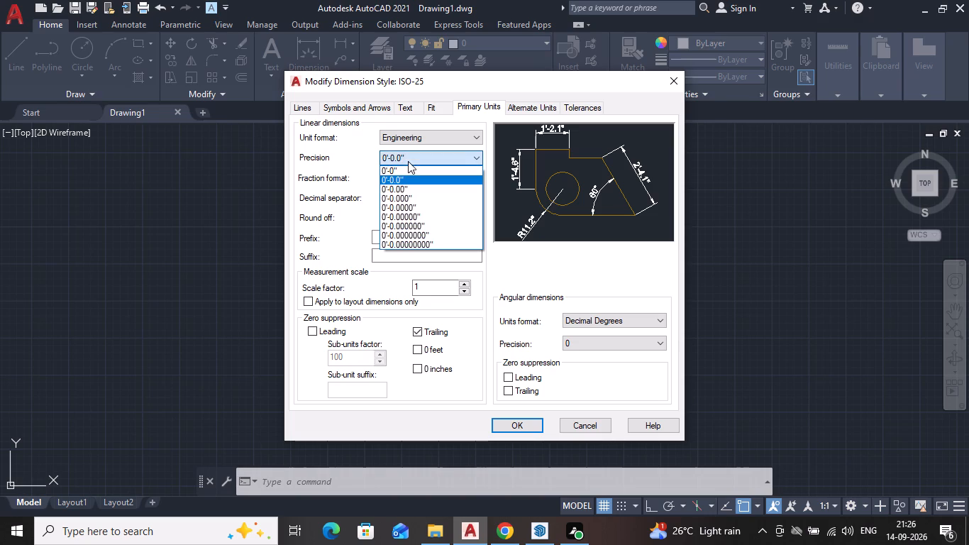
click(406, 165)
click(404, 170)
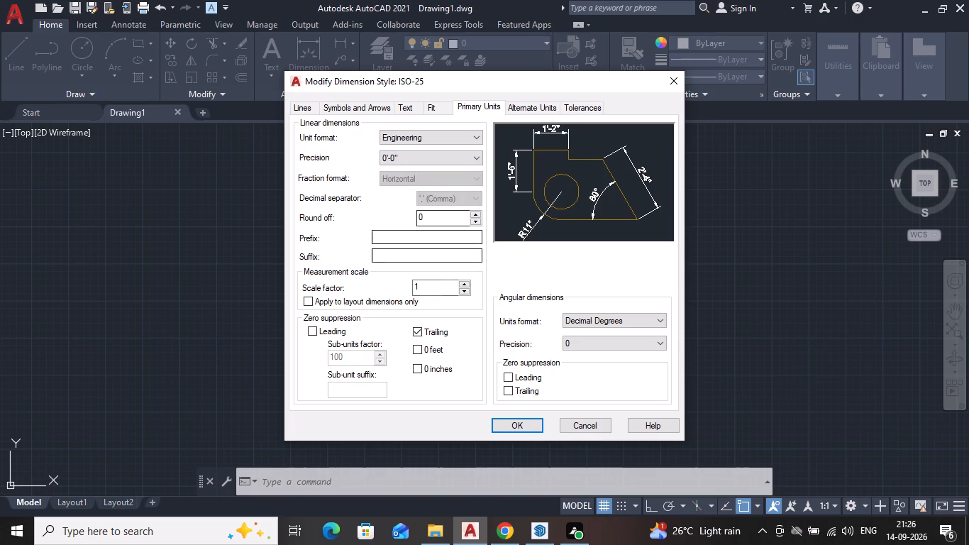
click(505, 427)
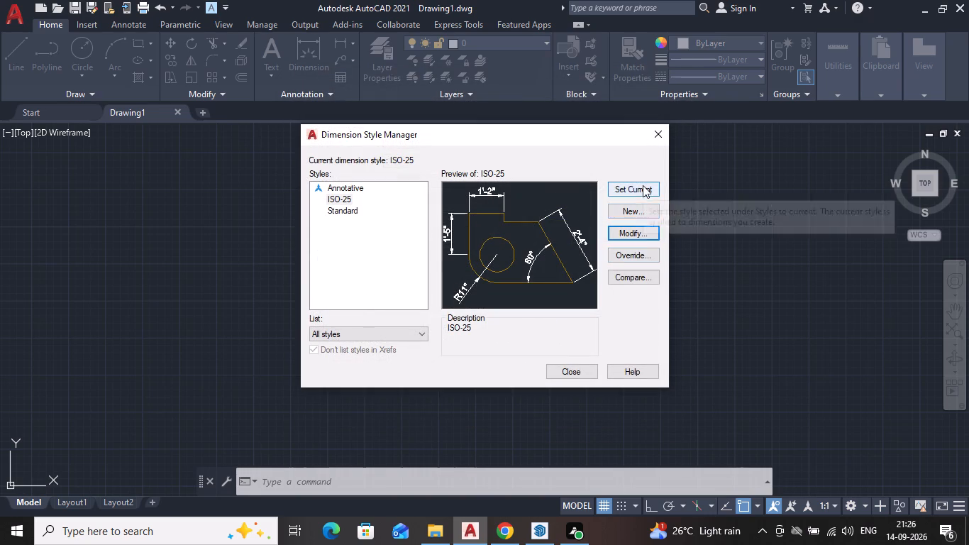
click(643, 185)
click(571, 369)
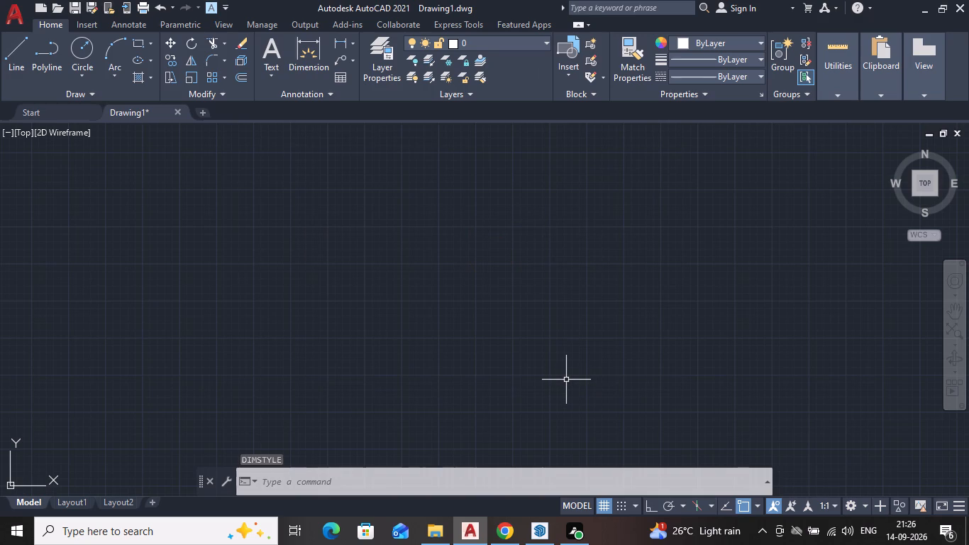
Configure the drawing units to Engineering length with 0'-0" precision and an insertion scale in inches.
text(UNI)
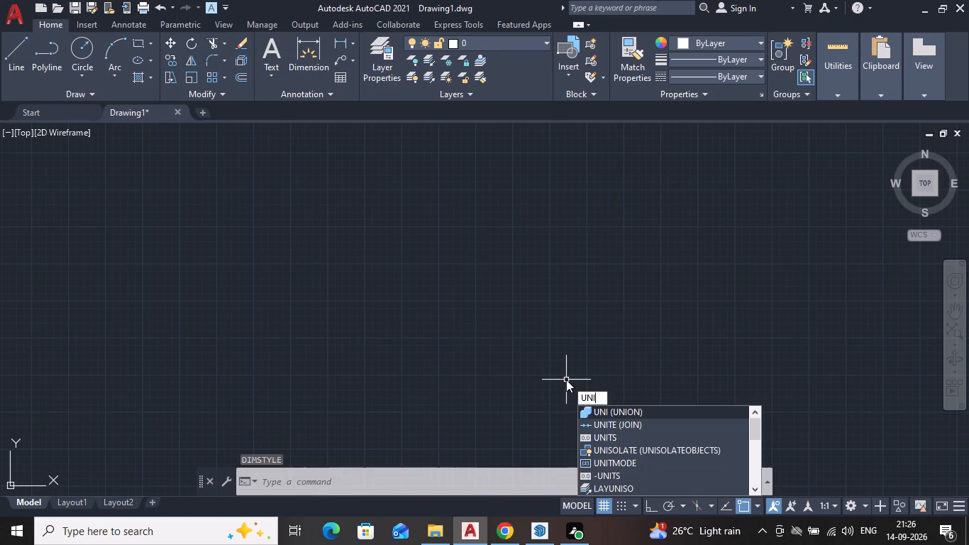
text(TS)
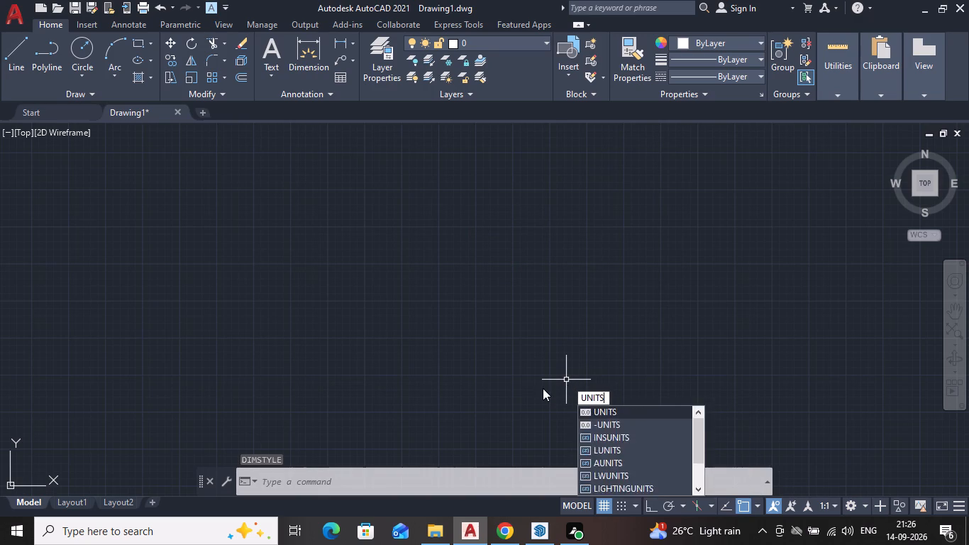
key(Return)
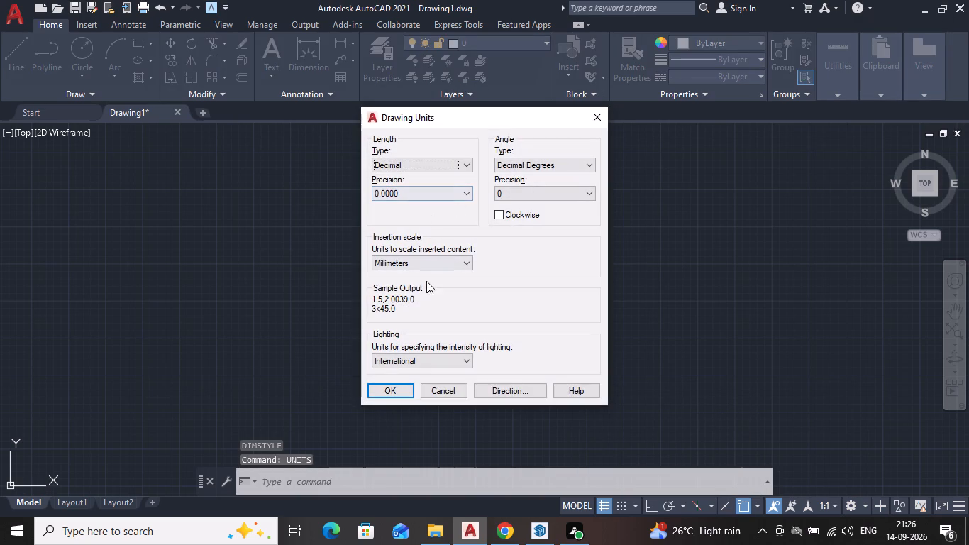
click(433, 266)
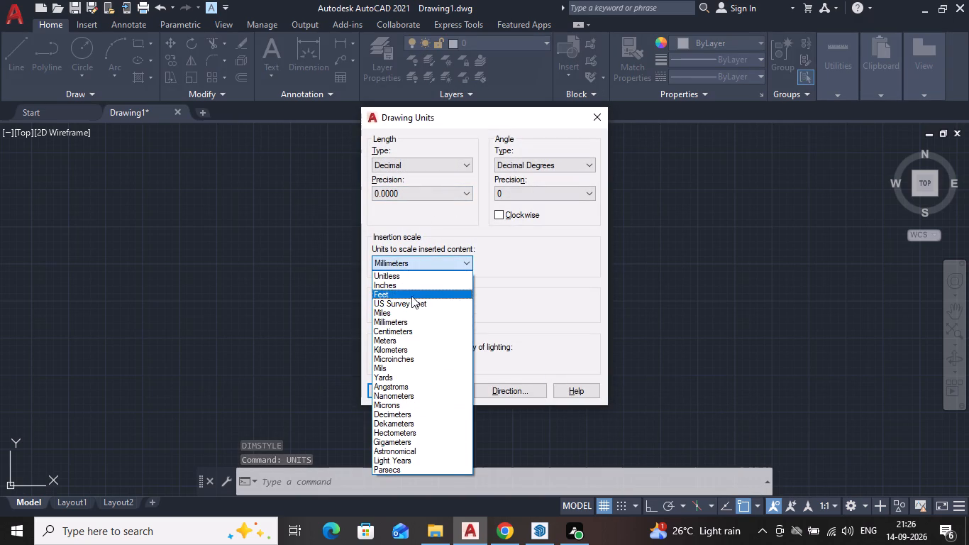
click(411, 285)
click(431, 196)
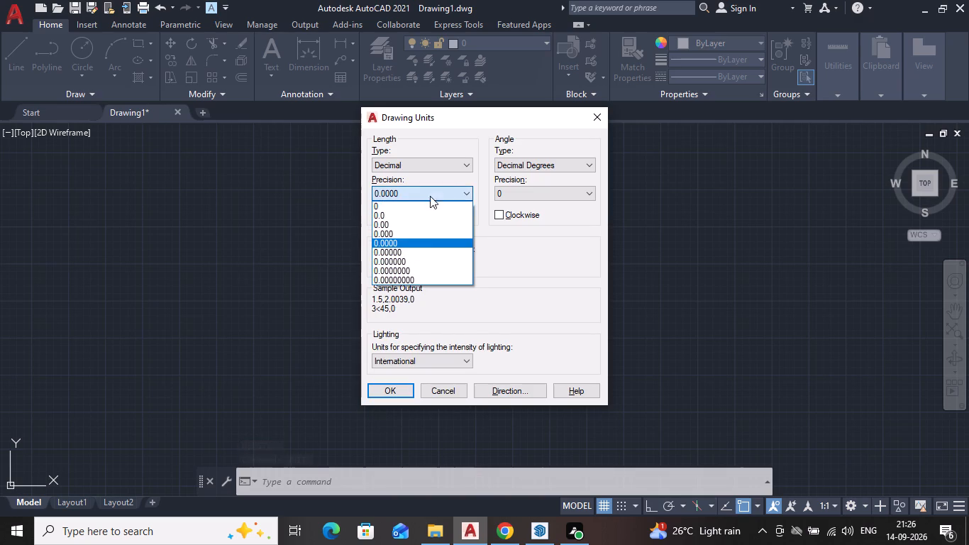
click(391, 211)
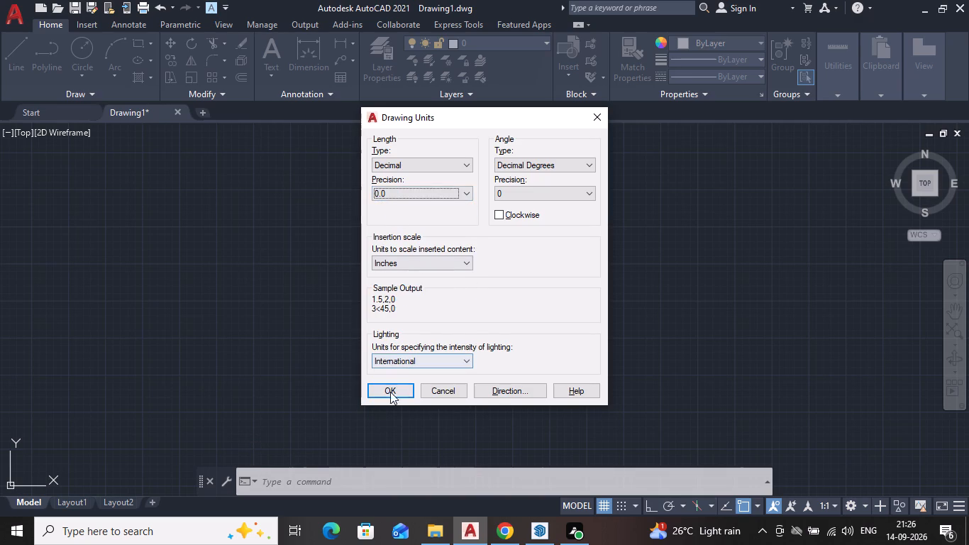
click(421, 167)
click(414, 199)
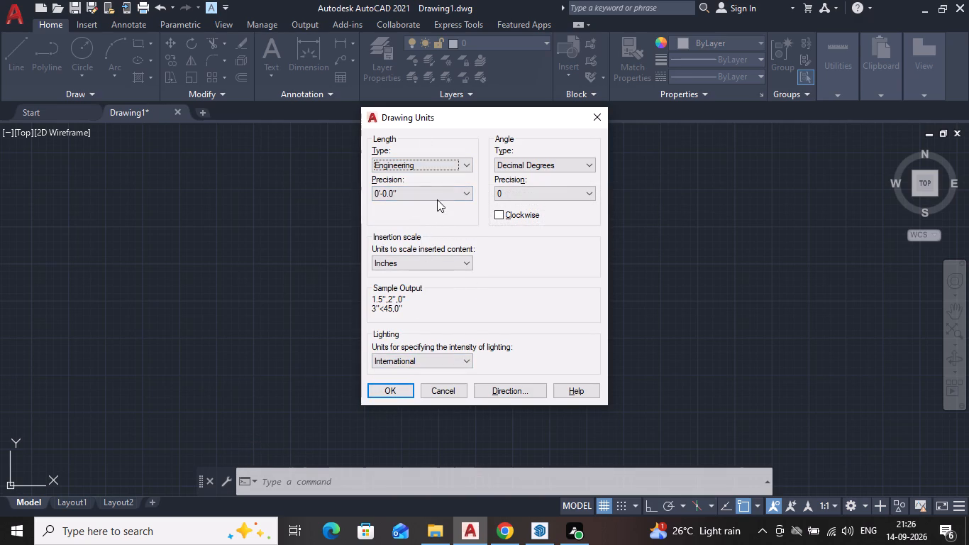
click(437, 194)
click(414, 202)
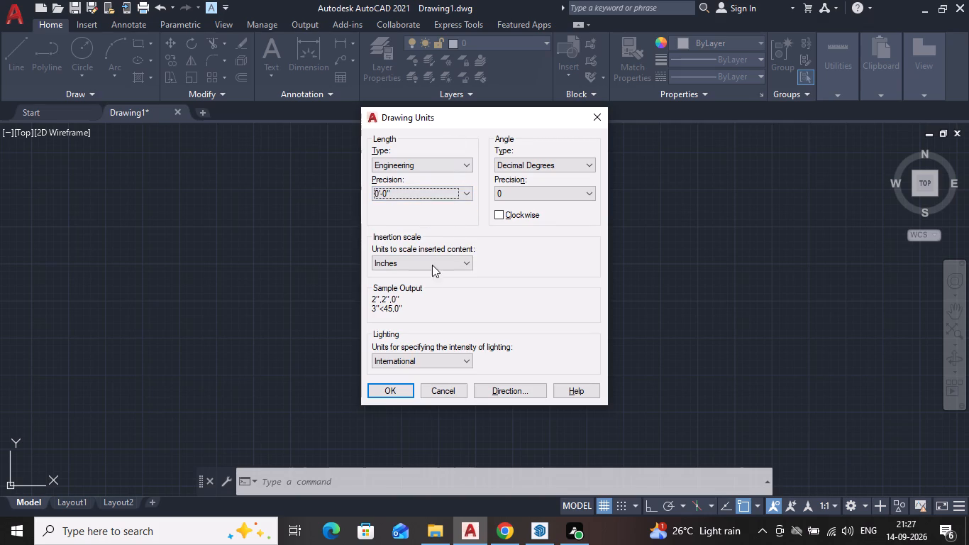
click(397, 395)
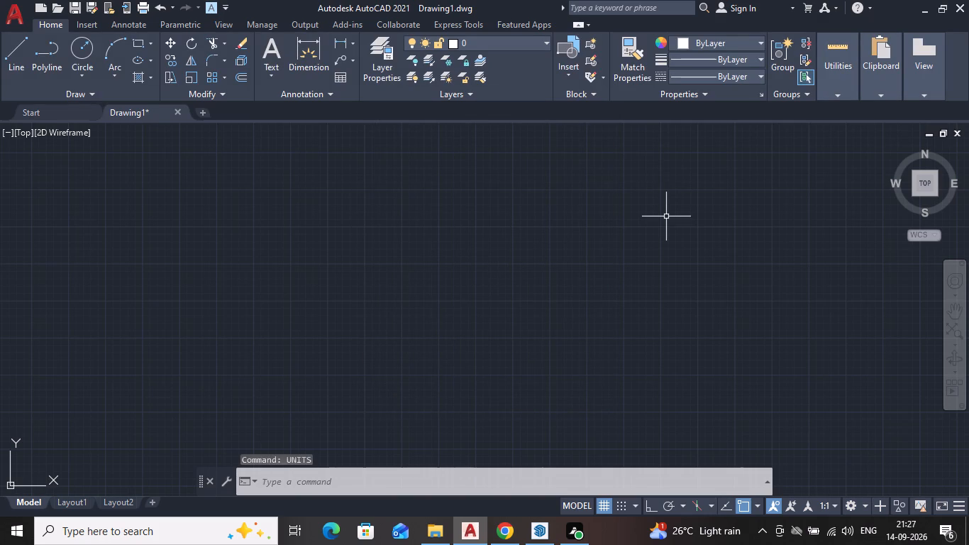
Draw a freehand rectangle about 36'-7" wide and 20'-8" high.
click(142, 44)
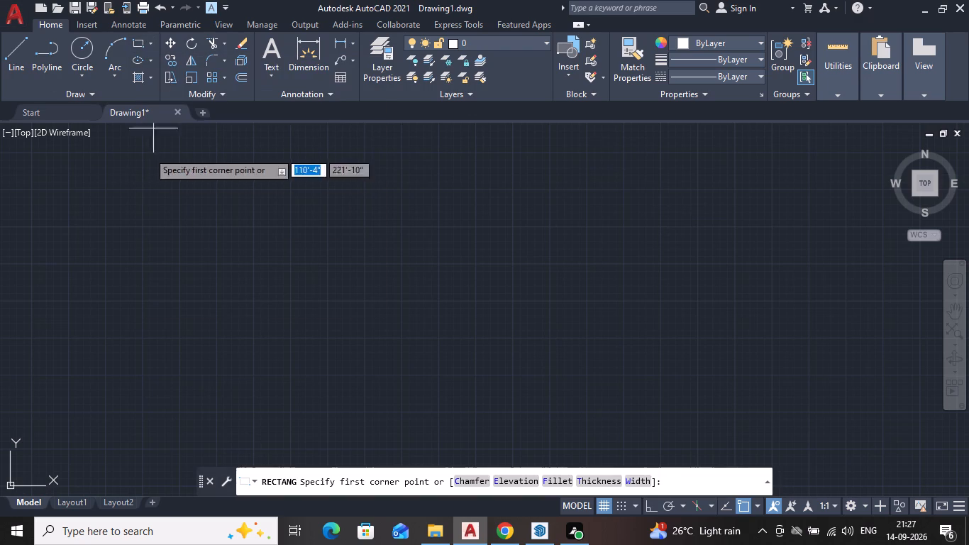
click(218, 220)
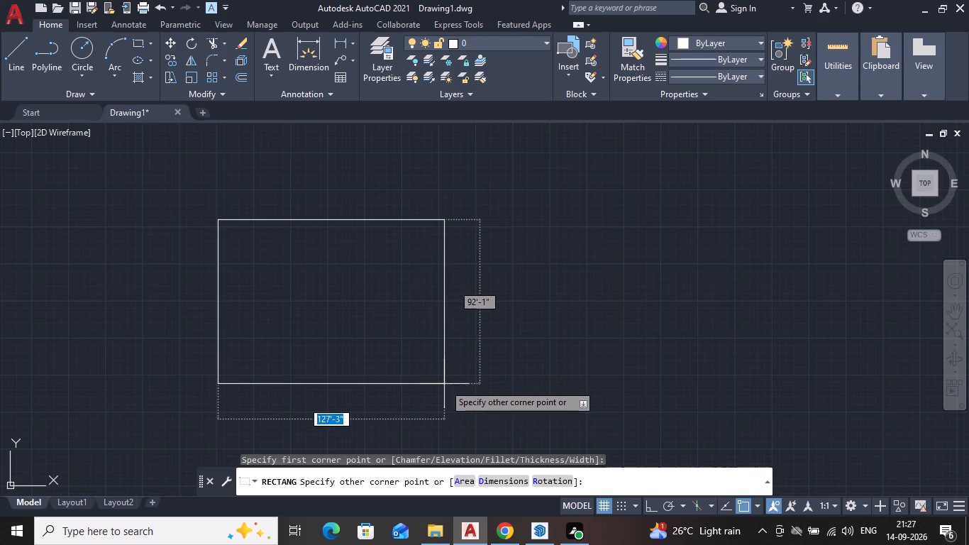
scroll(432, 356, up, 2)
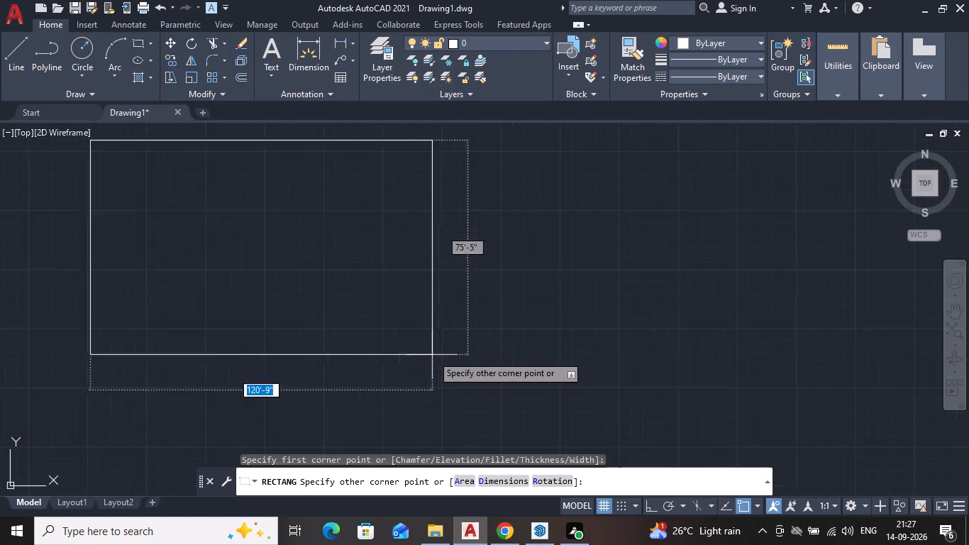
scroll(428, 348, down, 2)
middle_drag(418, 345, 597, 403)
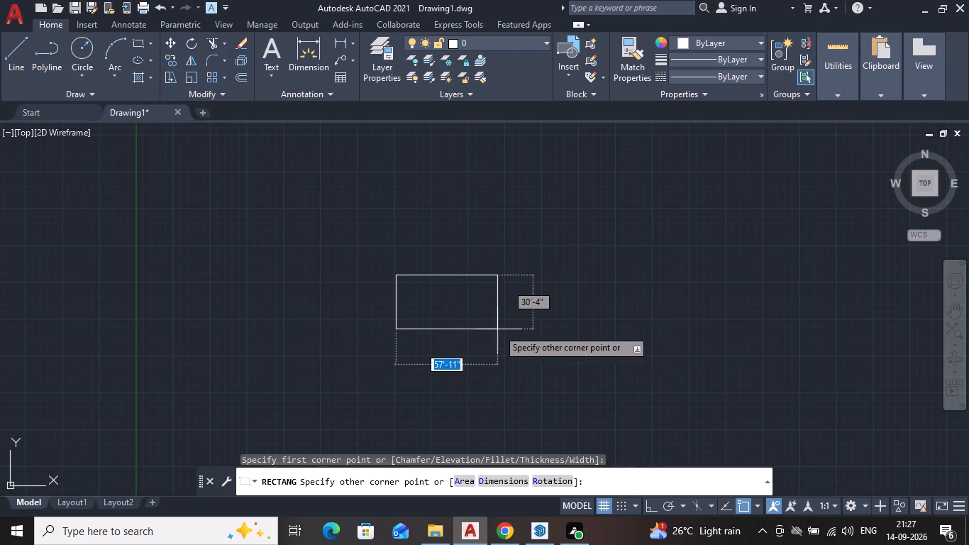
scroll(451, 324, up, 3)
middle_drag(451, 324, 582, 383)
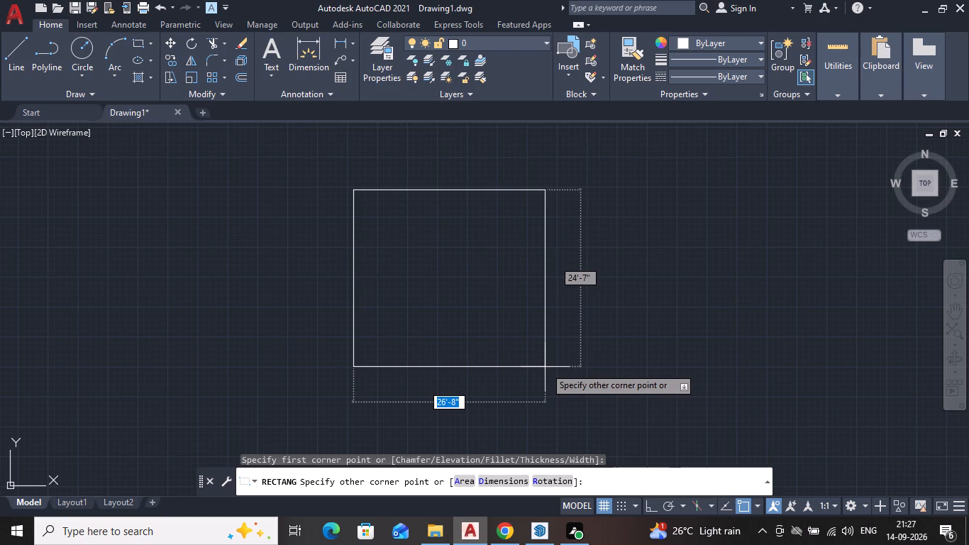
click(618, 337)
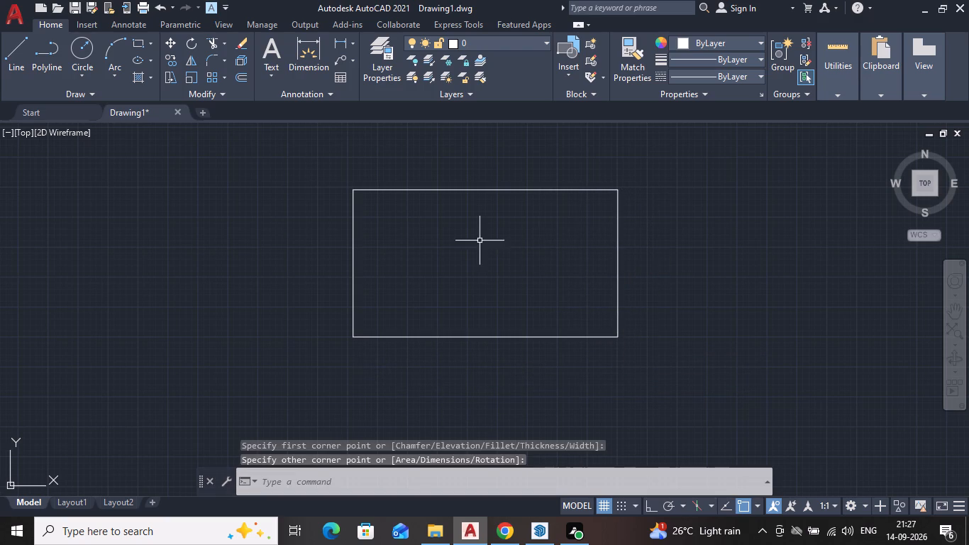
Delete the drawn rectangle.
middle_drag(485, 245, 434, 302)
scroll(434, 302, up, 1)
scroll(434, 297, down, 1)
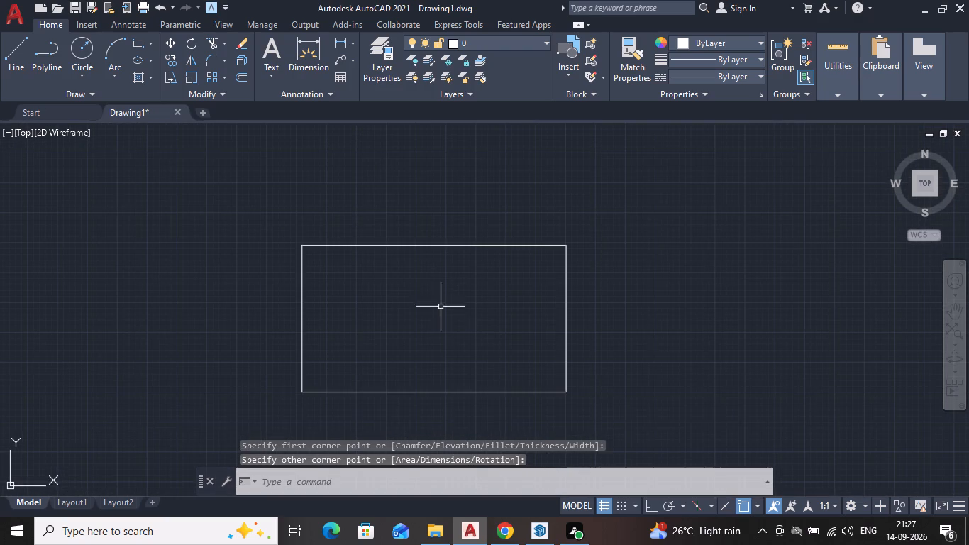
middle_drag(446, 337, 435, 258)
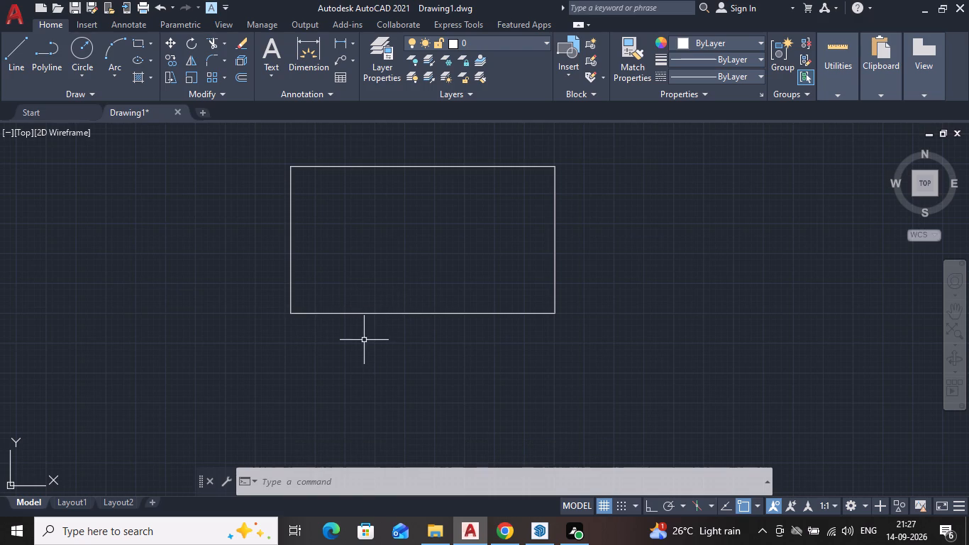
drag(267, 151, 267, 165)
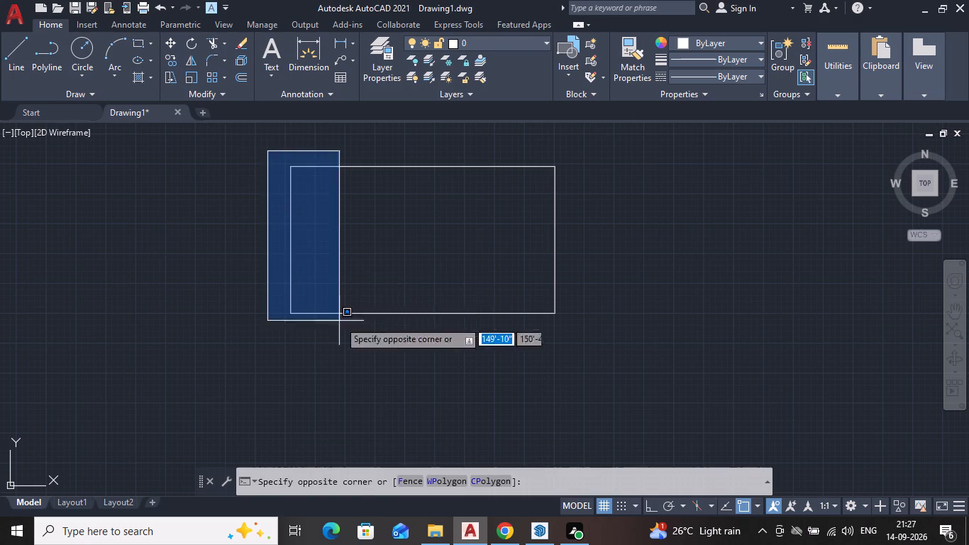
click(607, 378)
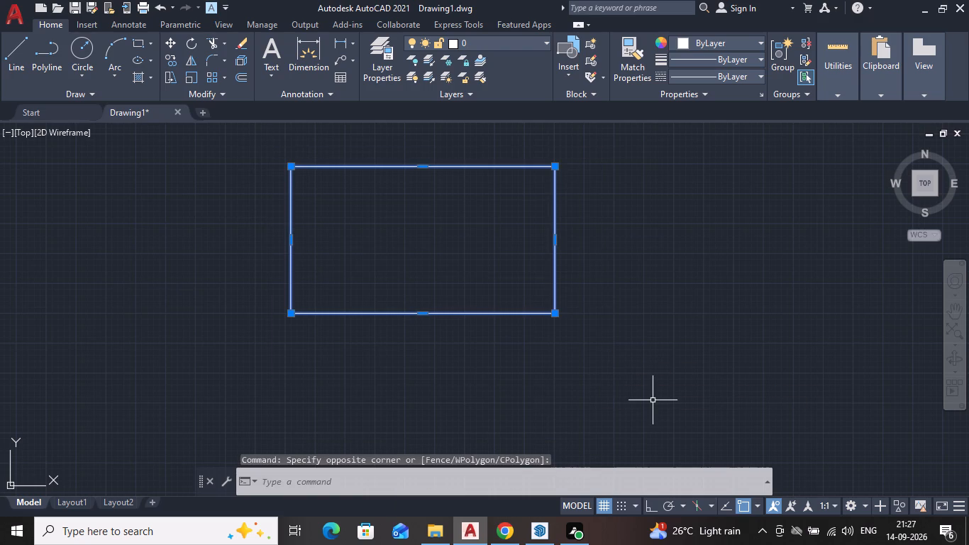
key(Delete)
Draw a horizontal and a vertical construction line crossing at one point, with Ortho mode on.
text(XL)
key(Return)
click(345, 348)
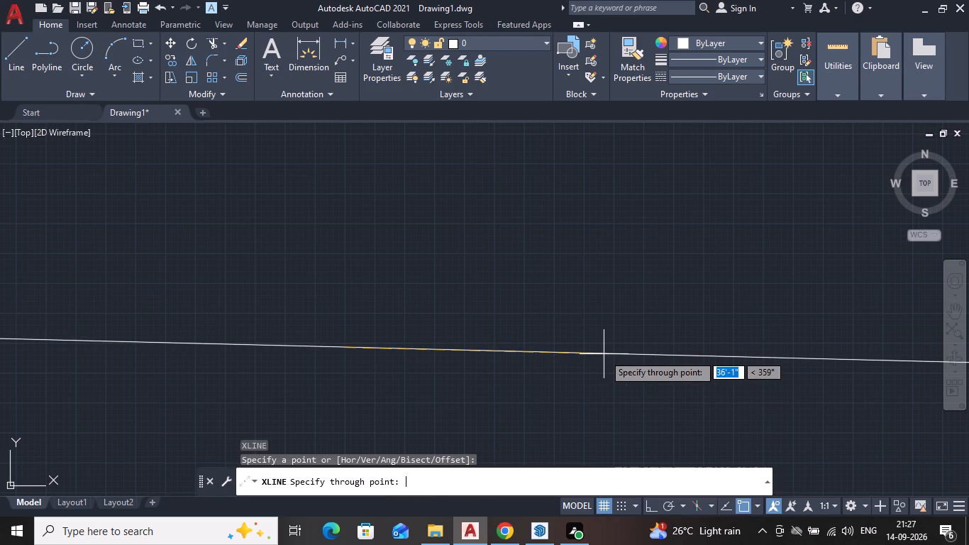
key(ctrl+F8)
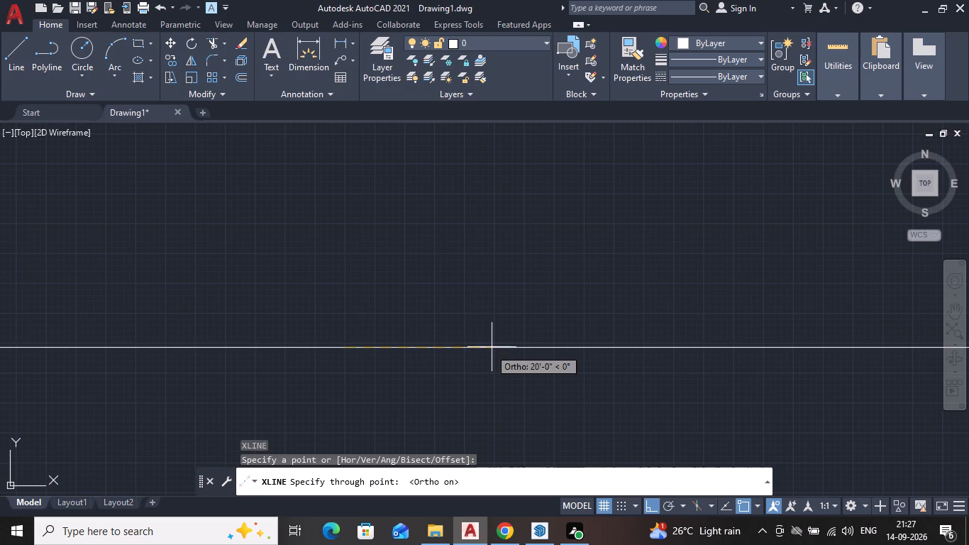
click(497, 346)
click(383, 263)
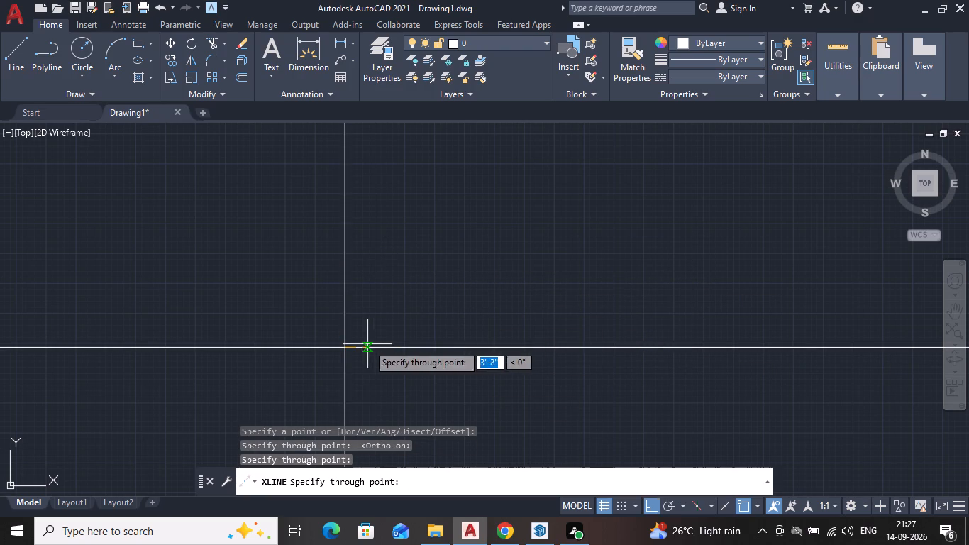
key(space)
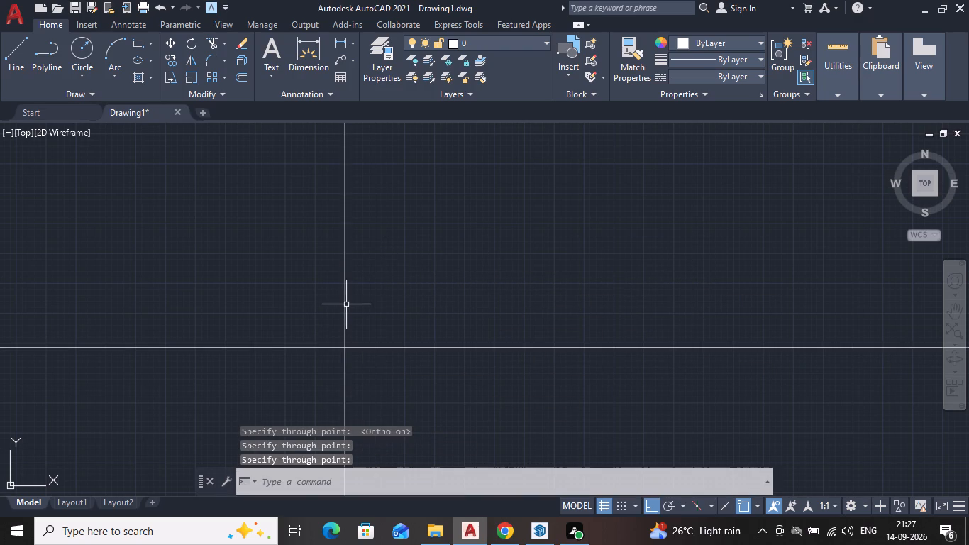
Offset the vertical construction line 30' to its right.
click(346, 304)
key(o)
text(FF)
key(Return)
click(344, 301)
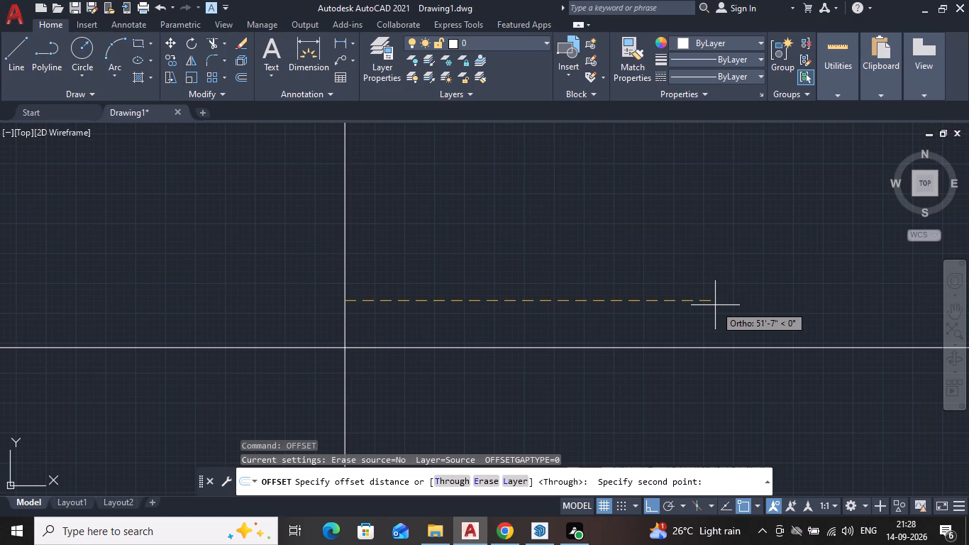
text(15')
key(Return)
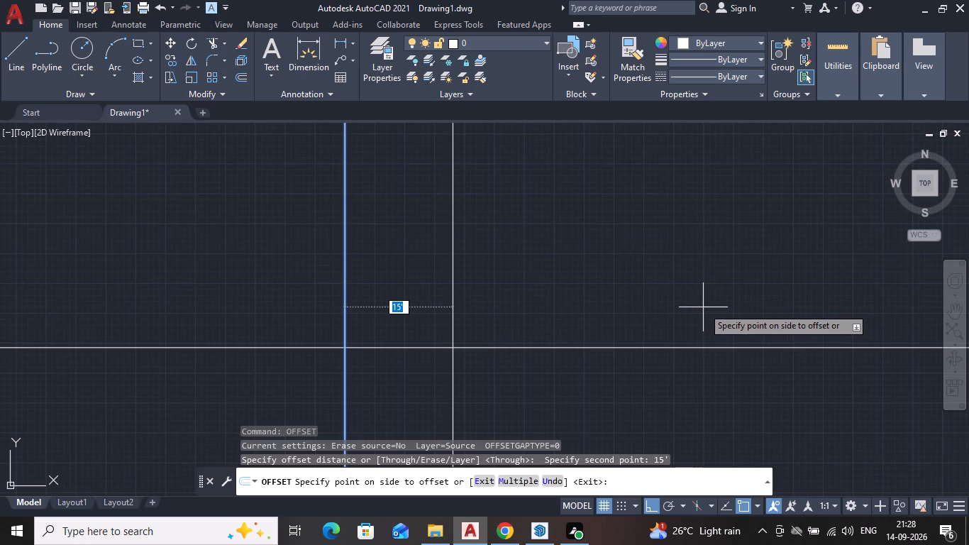
key(BackSpace)
text(30')
key(Return)
click(728, 234)
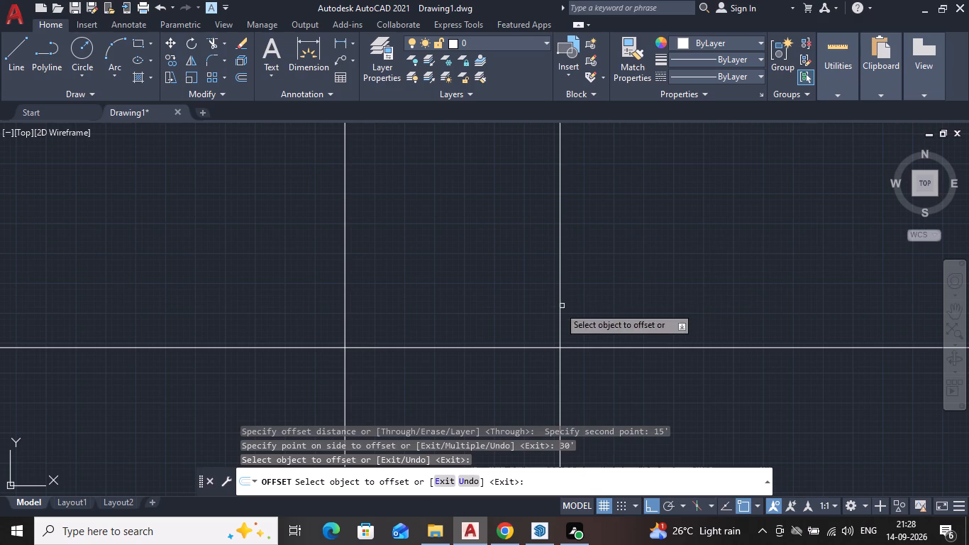
Offset the horizontal construction line 5' upward.
key(Escape)
scroll(455, 319, down, 3)
middle_drag(454, 320, 455, 333)
scroll(456, 297, up, 4)
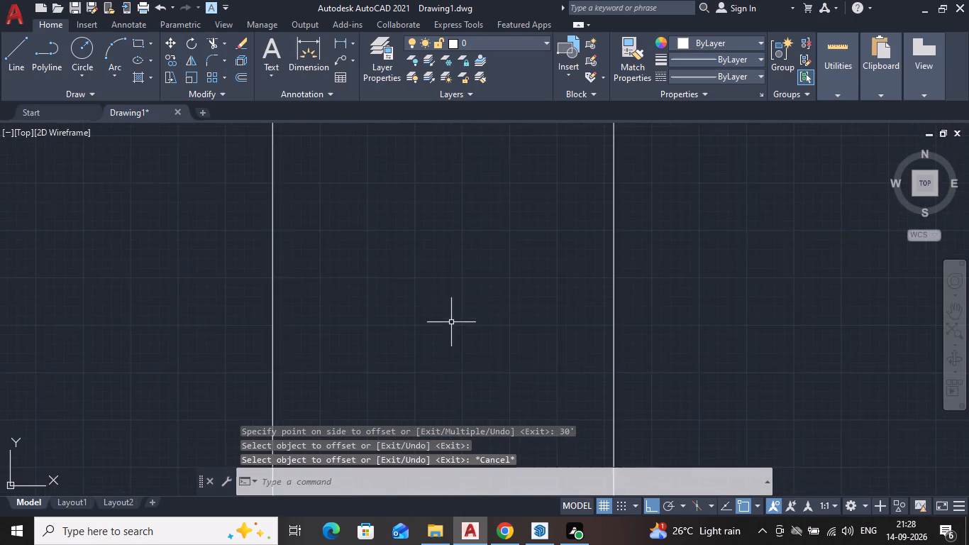
scroll(450, 329, down, 2)
middle_drag(450, 329, 450, 269)
scroll(436, 342, up, 1)
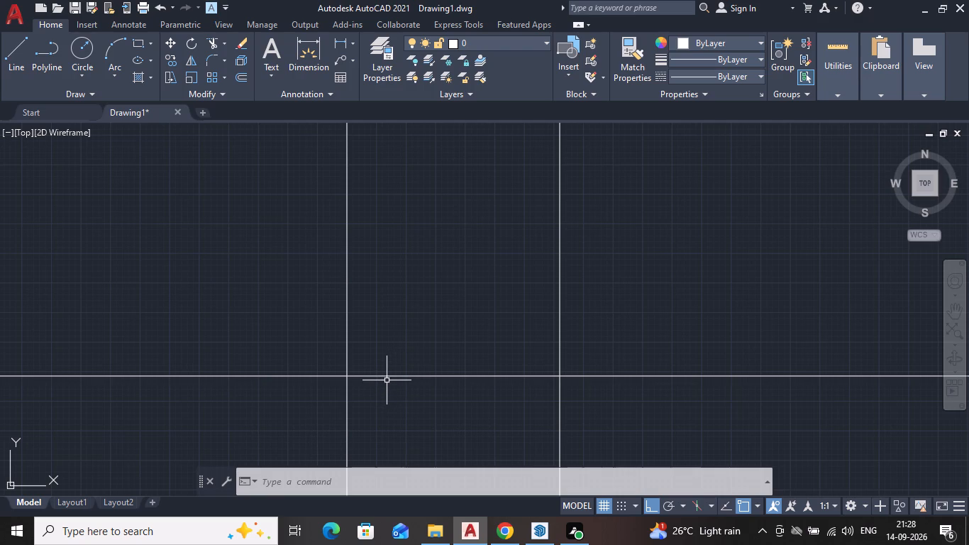
click(384, 375)
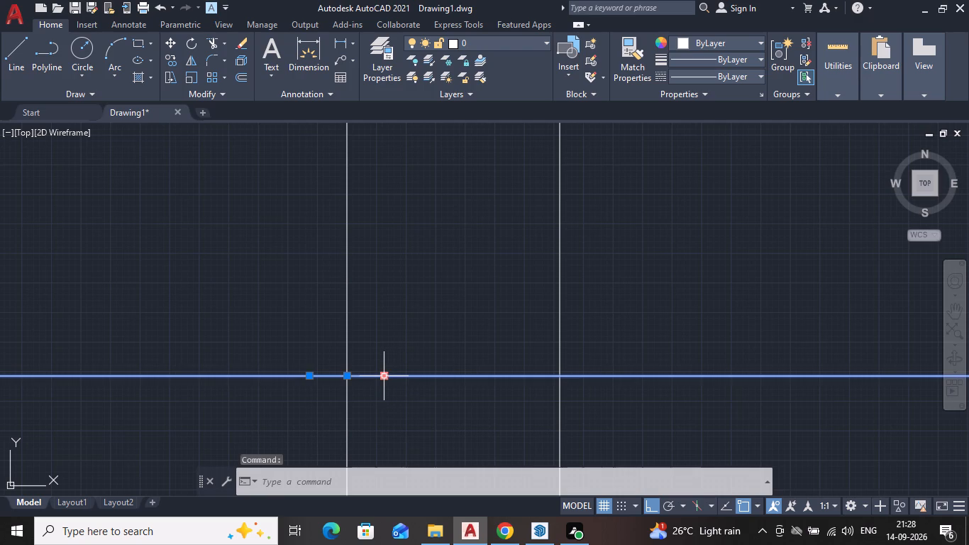
text(OFF)
key(Return)
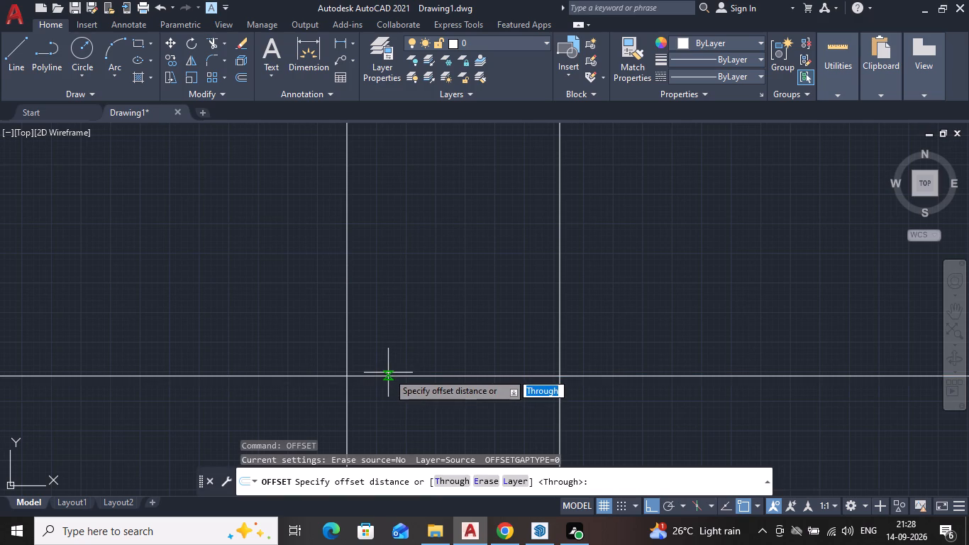
click(387, 379)
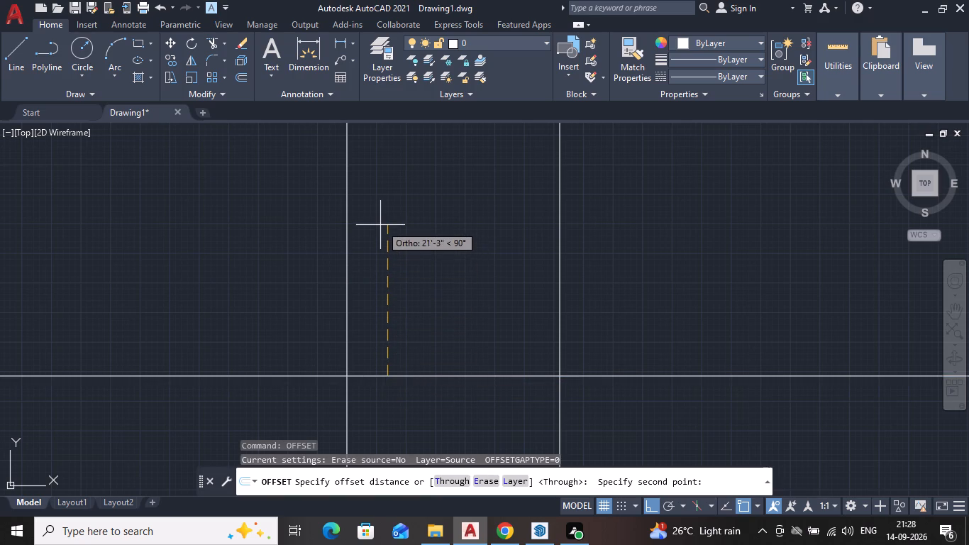
text(3')
key(Return)
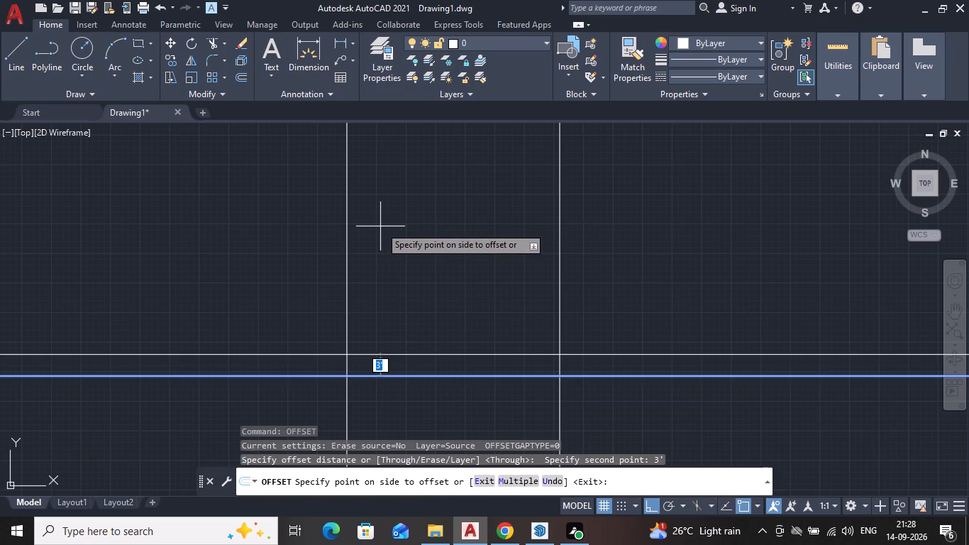
scroll(456, 373, up, 2)
middle_drag(433, 361, 431, 338)
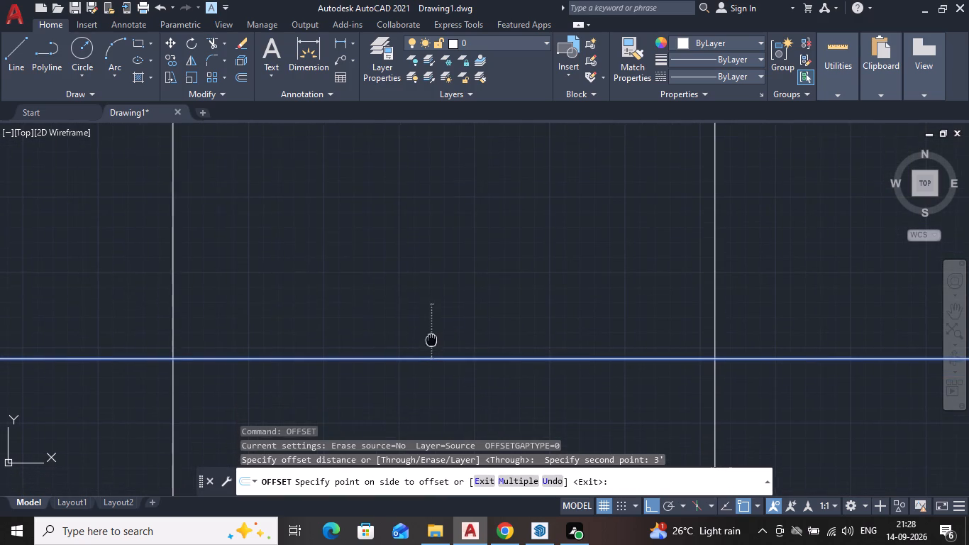
middle_drag(431, 338, 430, 336)
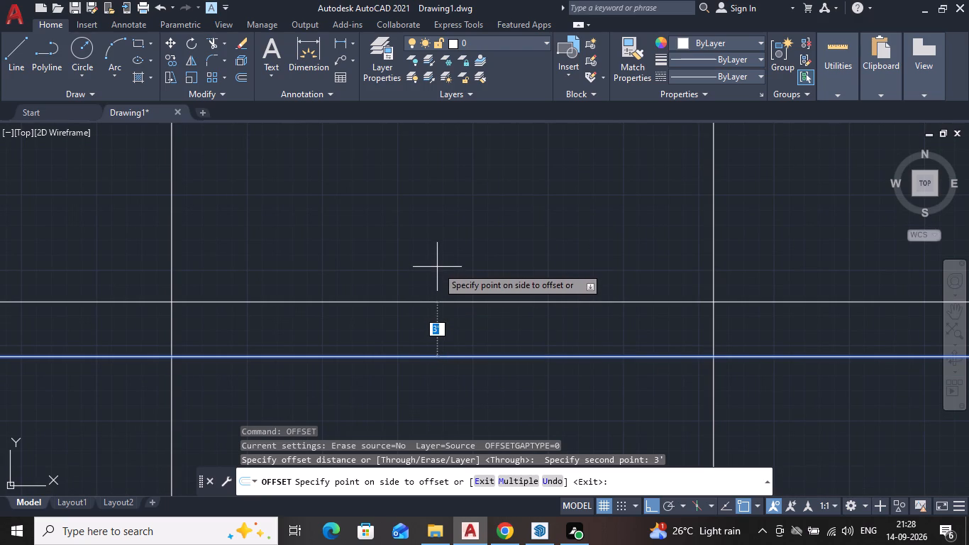
text(5')
key(Return)
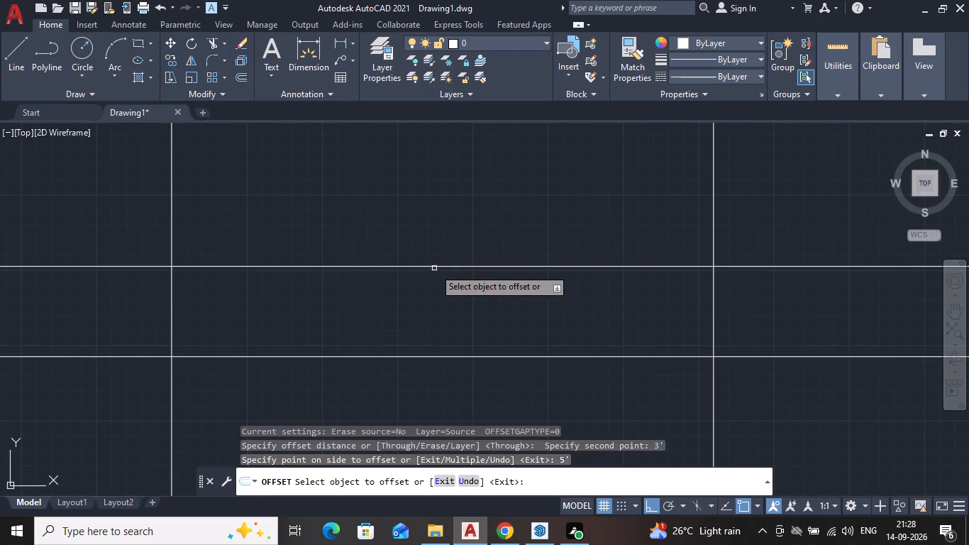
click(414, 260)
scroll(416, 254, down, 4)
middle_drag(414, 292, 411, 363)
scroll(409, 348, up, 3)
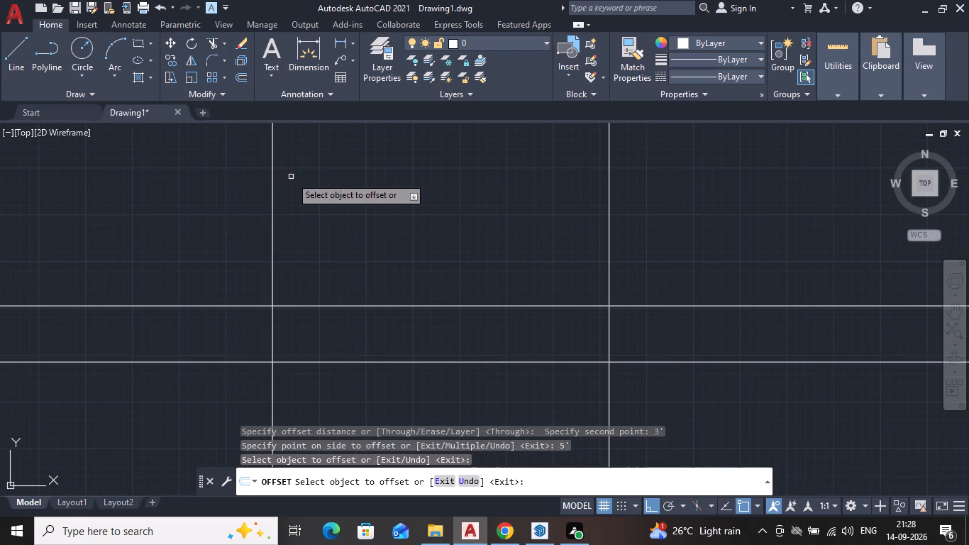
key(Escape)
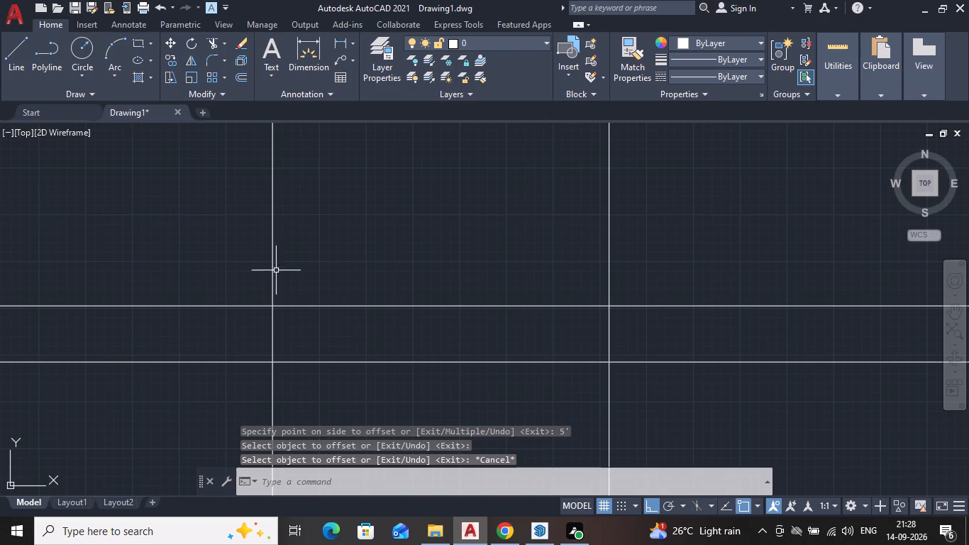
Trim the horizontal lines outside the two vertical lines, and trim both verticals below the lower horizontal line.
text(TR)
key(Return)
key(Return)
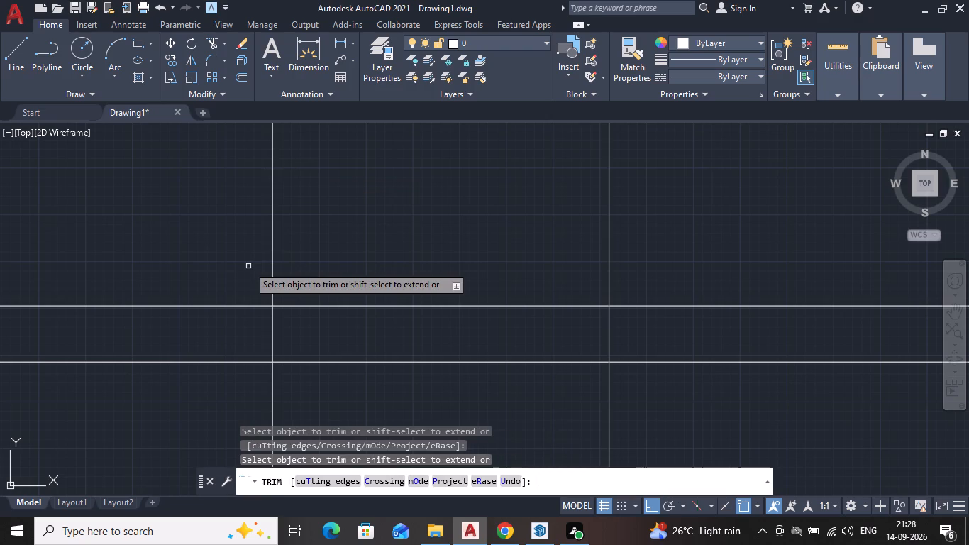
drag(156, 203, 160, 402)
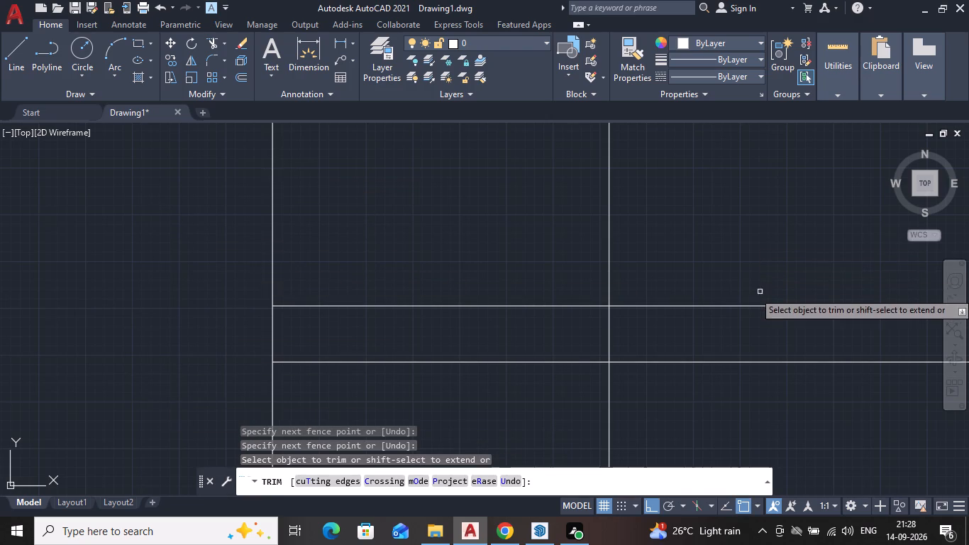
drag(728, 272, 689, 398)
drag(228, 390, 411, 387)
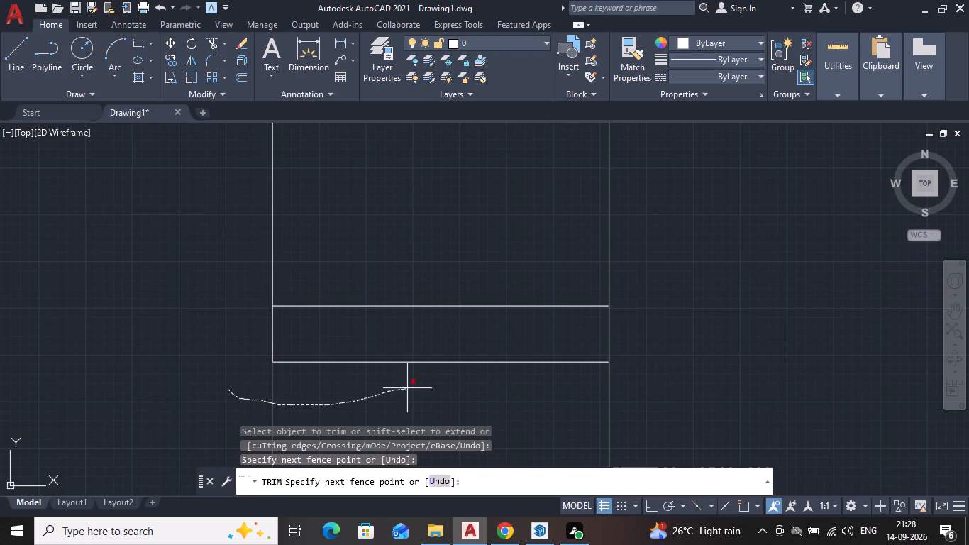
drag(411, 387, 714, 410)
middle_drag(399, 221, 355, 304)
key(Escape)
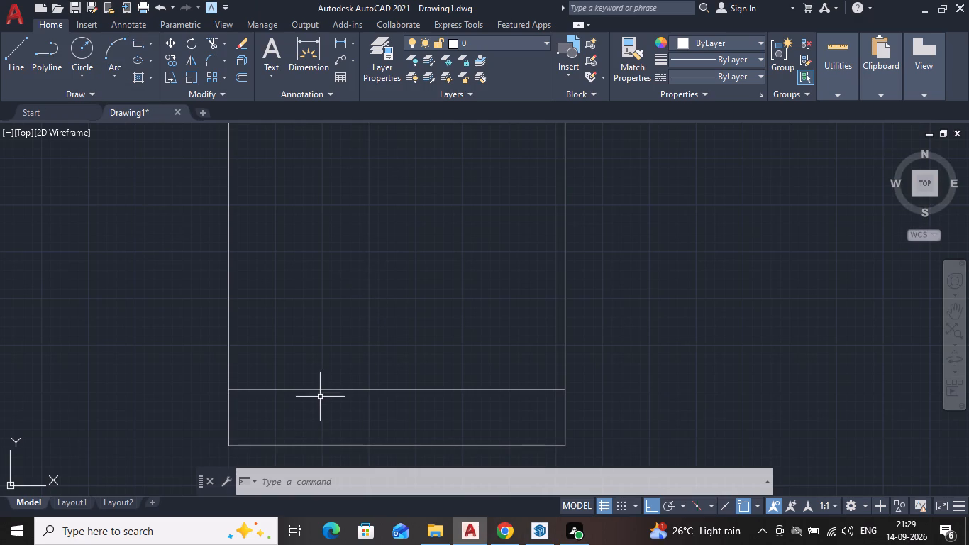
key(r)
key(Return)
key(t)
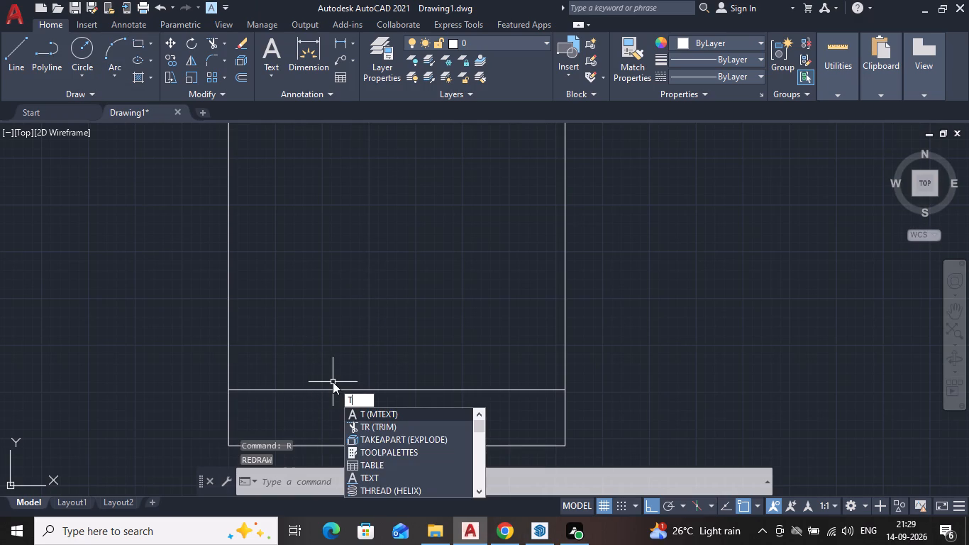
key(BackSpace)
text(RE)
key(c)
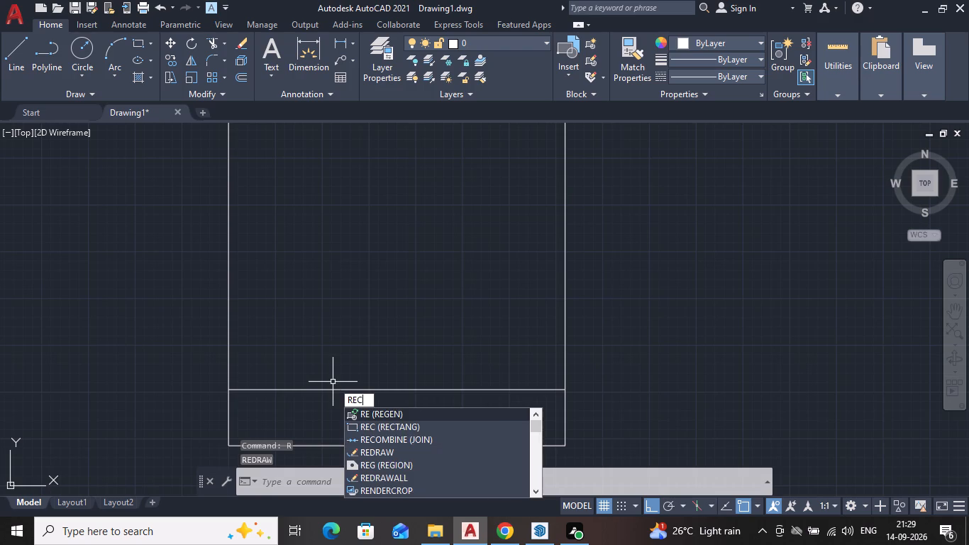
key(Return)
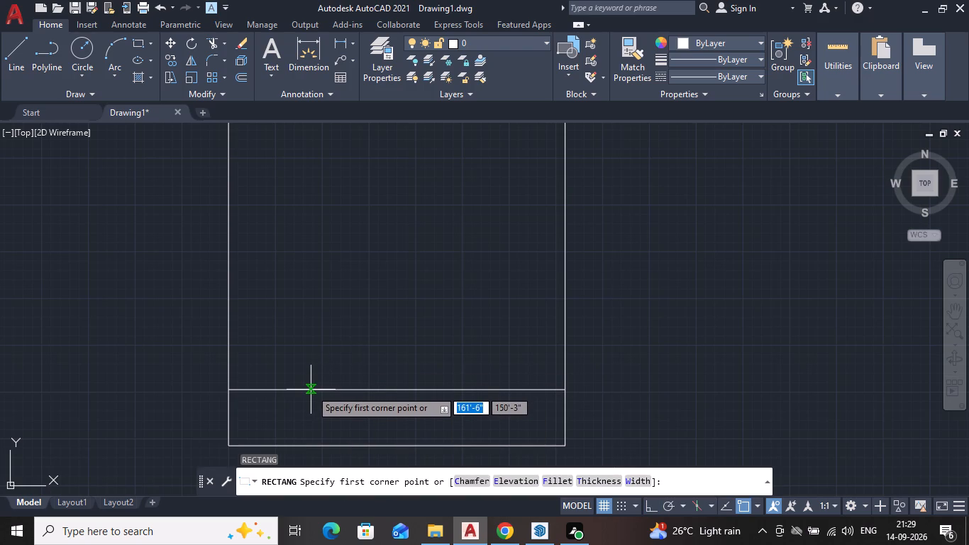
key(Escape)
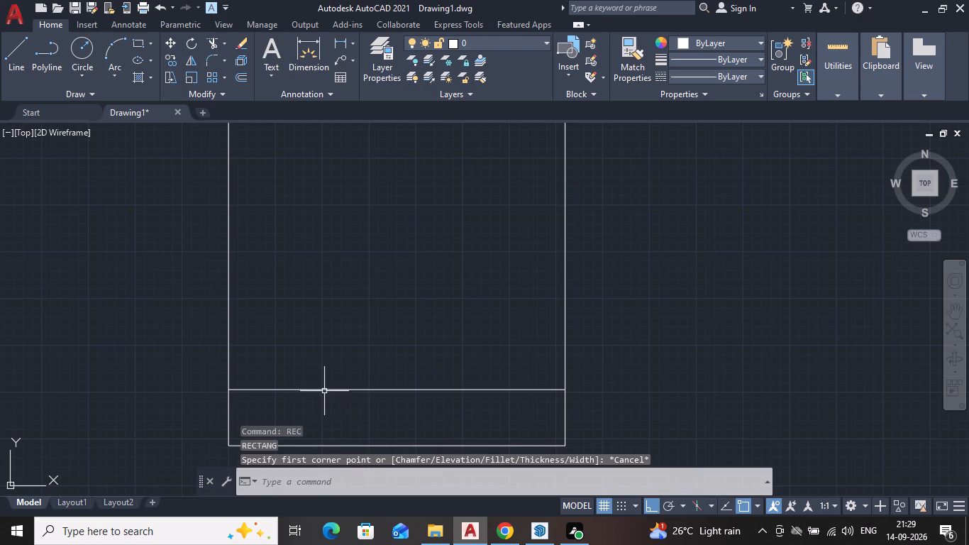
Offset the upper of the two horizontal lines 15' upward between the vertical lines.
click(324, 391)
text(OFF)
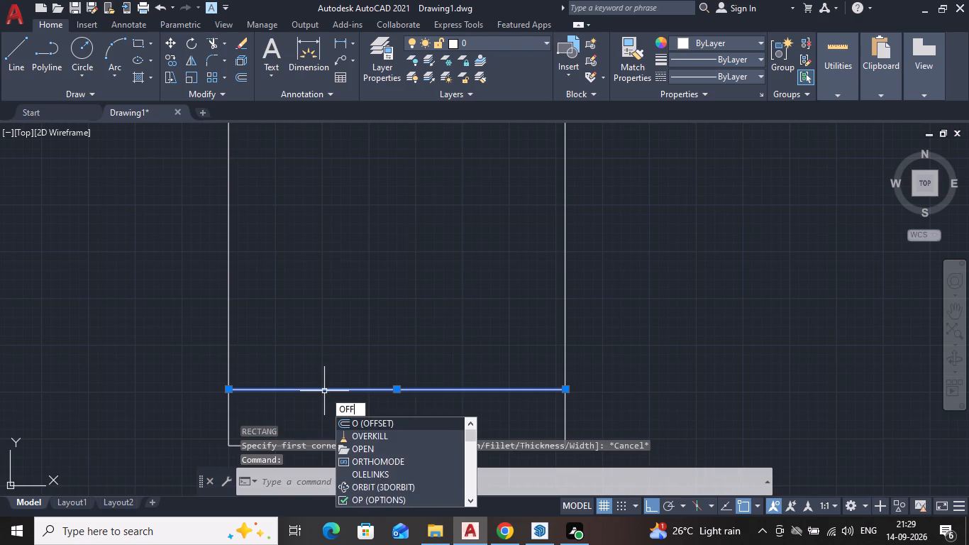
key(Return)
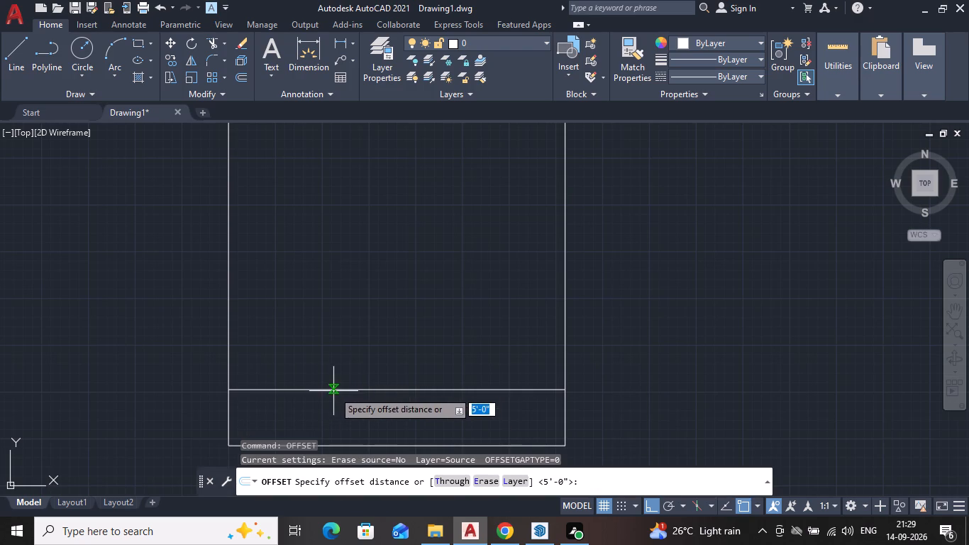
click(333, 391)
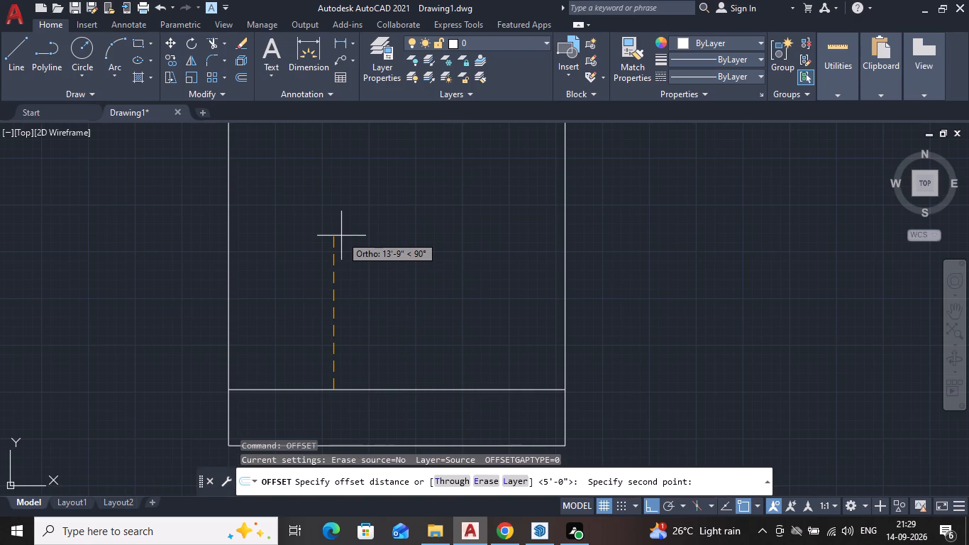
key(5)
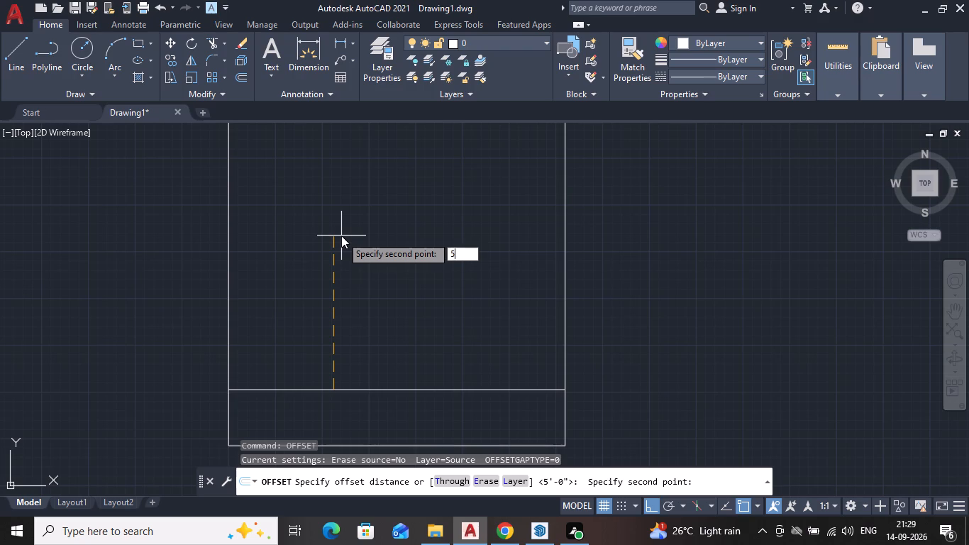
key(BackSpace)
text(10)
key(apostrophe)
key(Return)
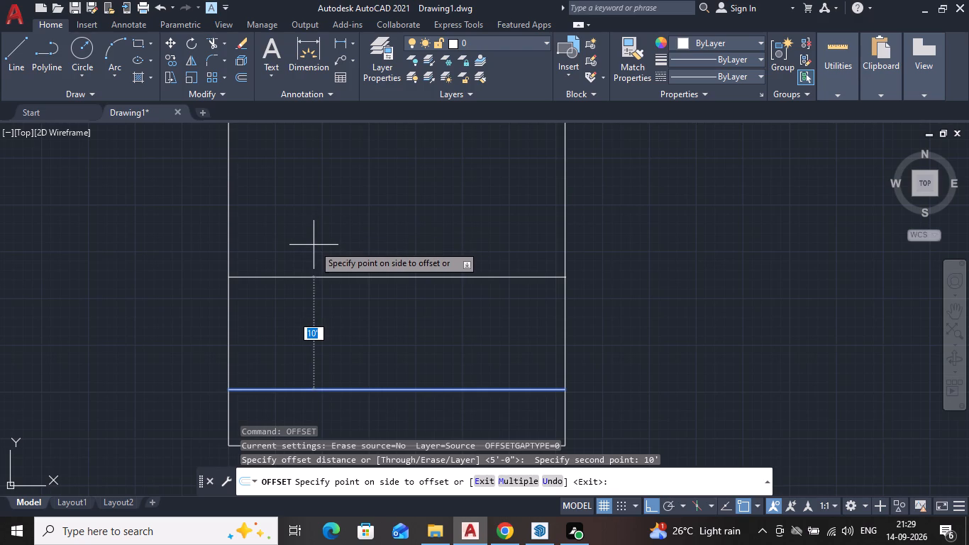
key(1)
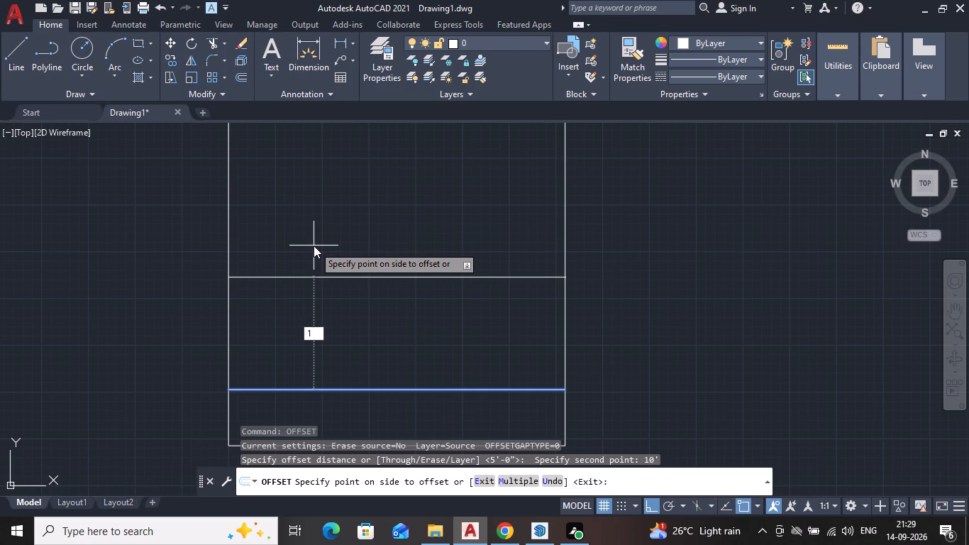
key(5)
key(slash)
key(BackSpace)
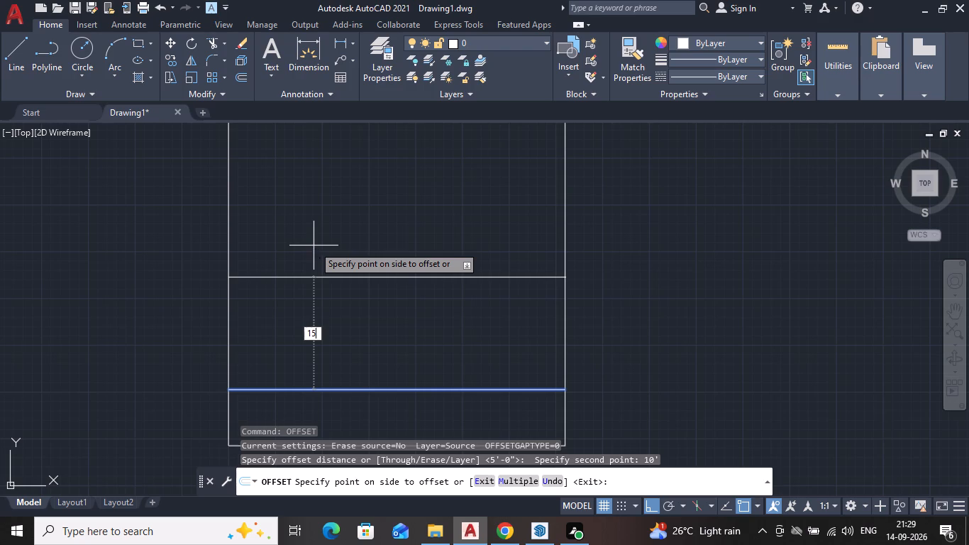
key(apostrophe)
key(Return)
click(288, 243)
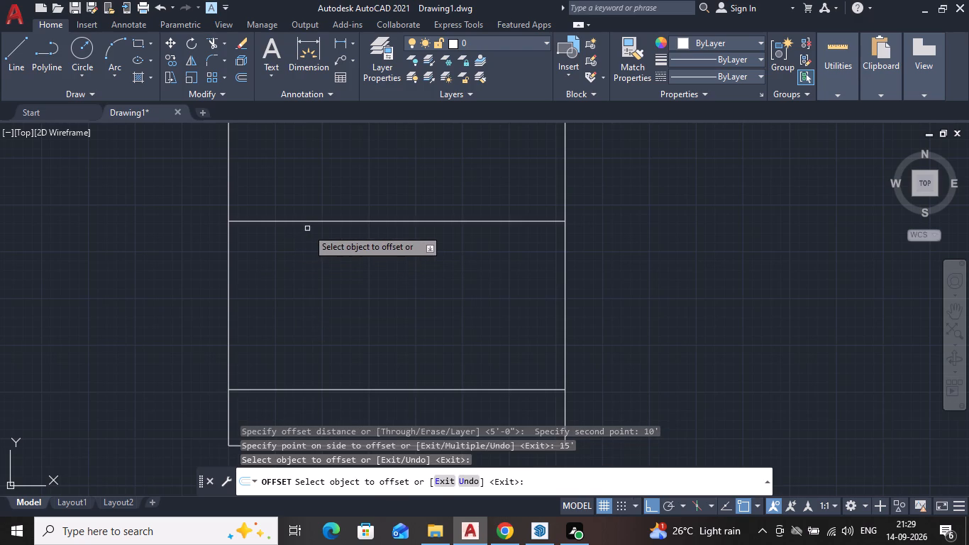
key(Escape)
Draw a vertical construction line through the second horizontal line from the bottom, about a third of the way across the plan.
scroll(182, 319, down, 2)
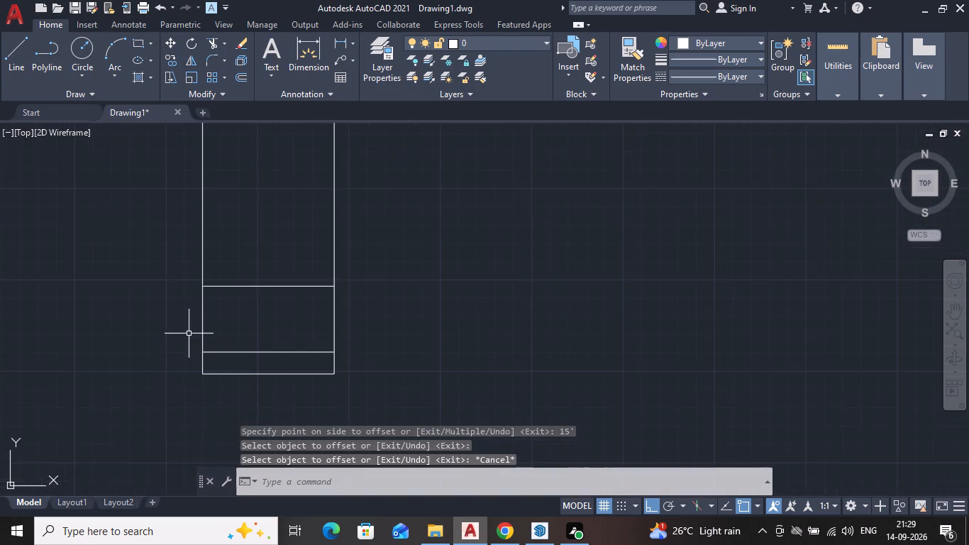
middle_drag(194, 328, 206, 282)
scroll(277, 275, up, 3)
scroll(262, 293, down, 1)
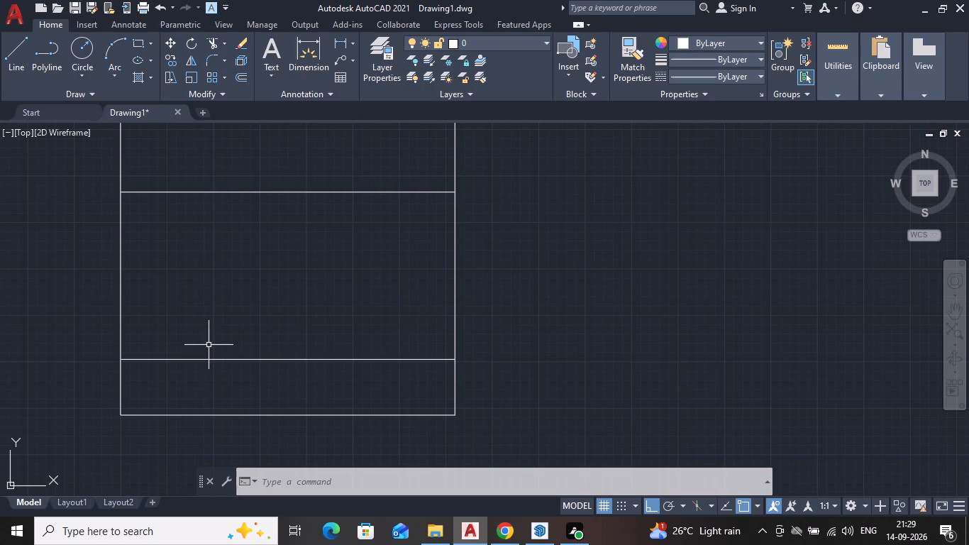
text(XL)
key(Return)
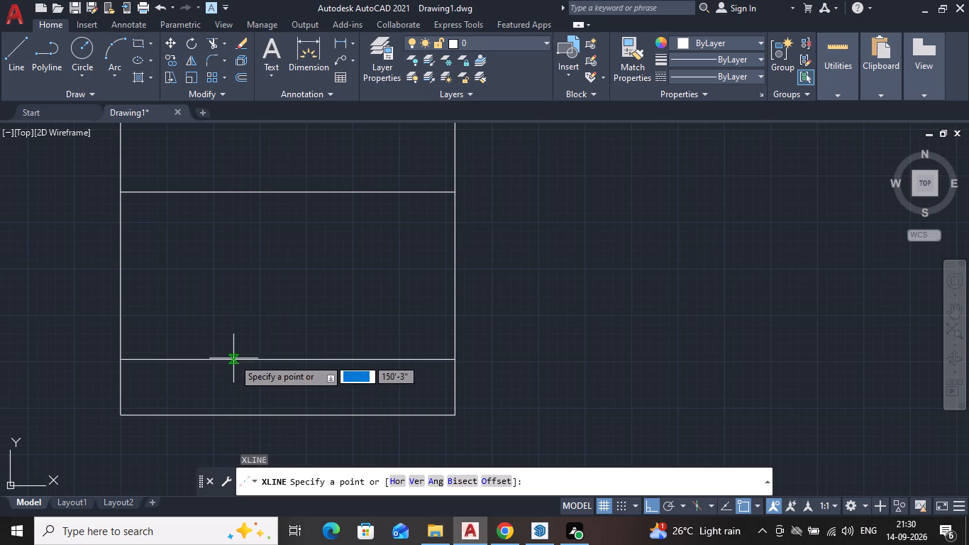
click(233, 360)
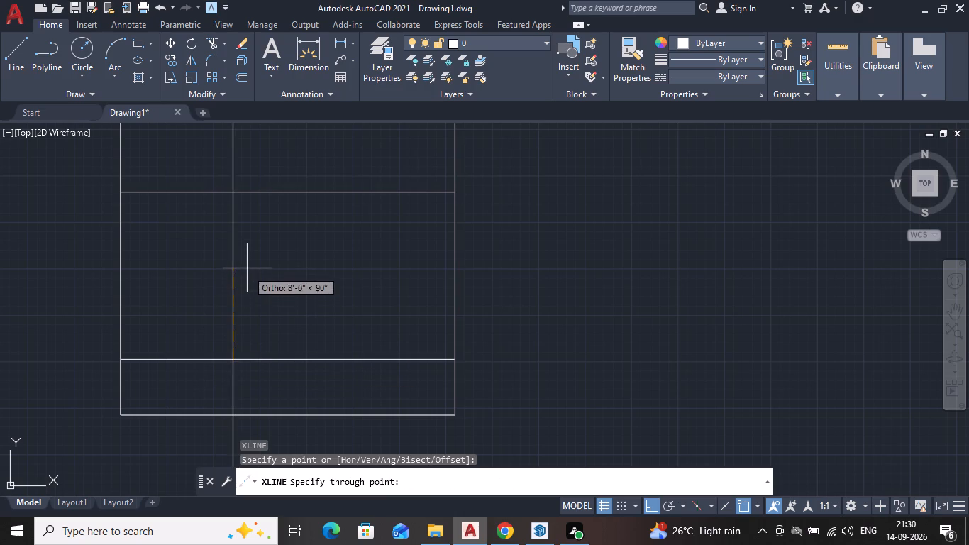
click(247, 268)
click(233, 284)
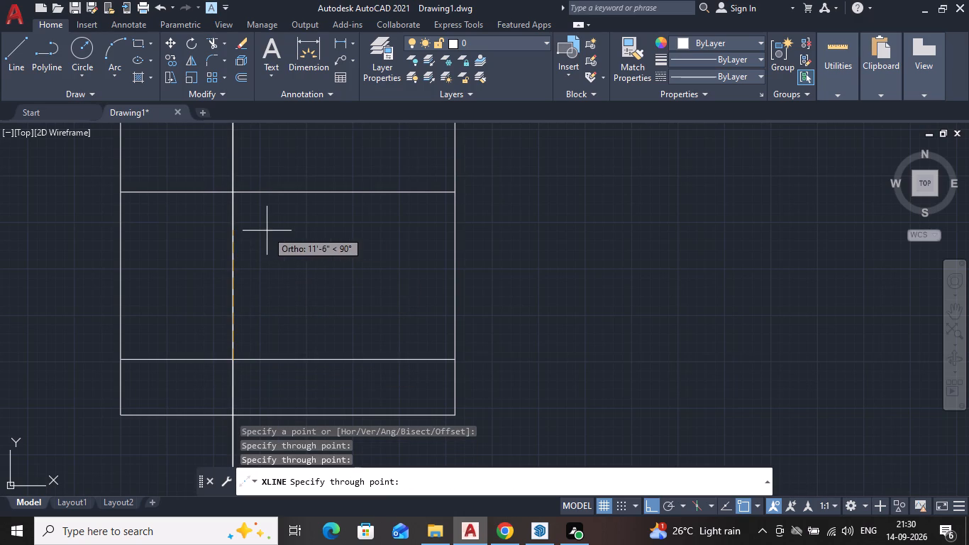
key(Escape)
Offset the new vertical construction line 3' to its right.
text(OFF)
key(Return)
click(231, 262)
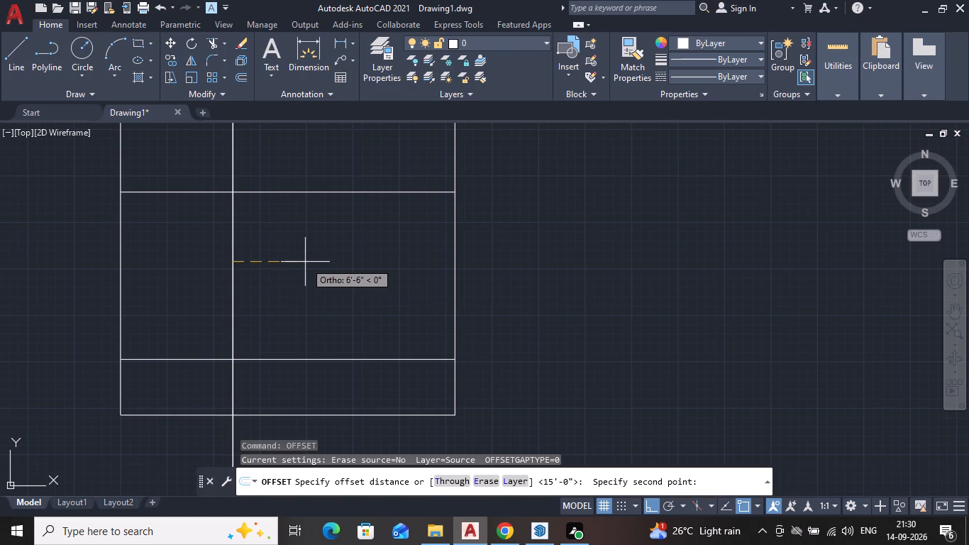
key(3)
key(apostrophe)
key(Return)
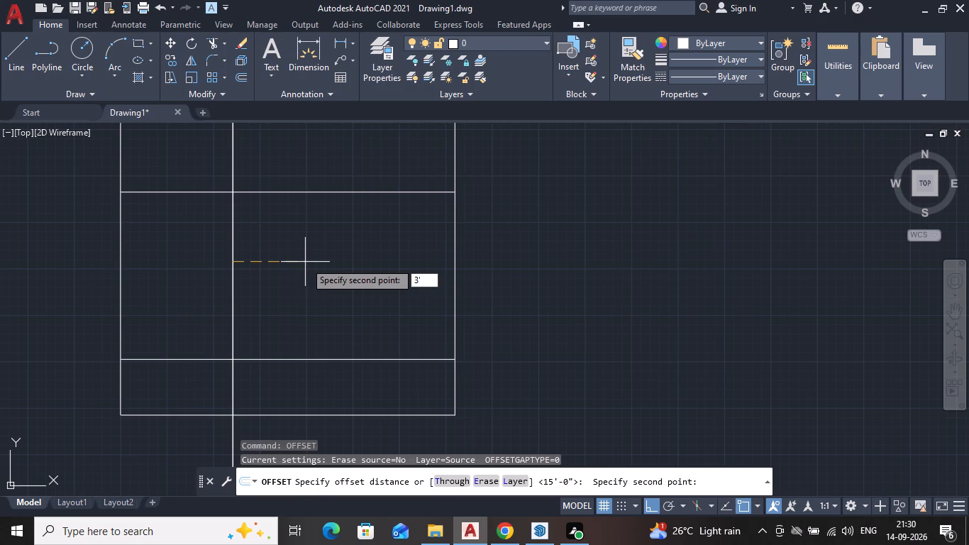
click(233, 281)
click(323, 334)
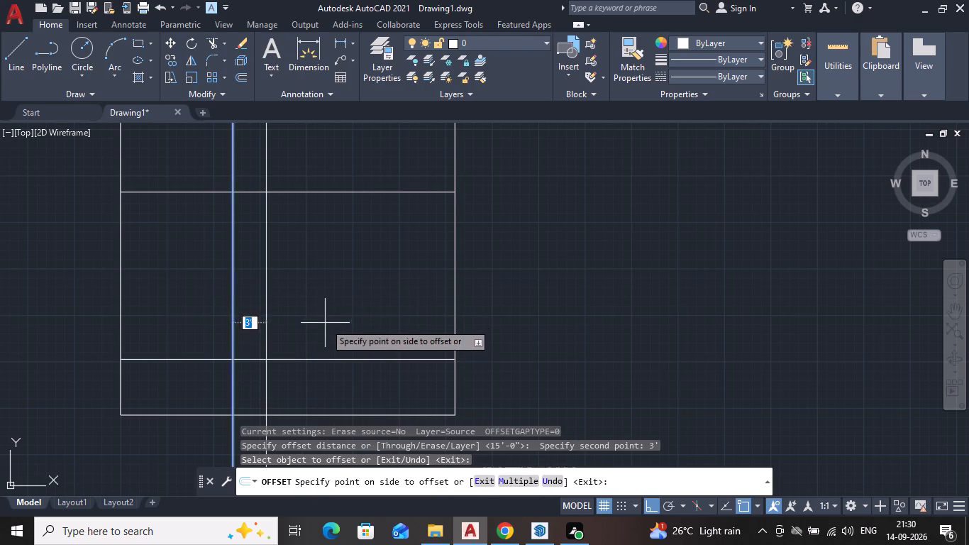
click(351, 305)
scroll(277, 304, up, 3)
scroll(284, 304, down, 3)
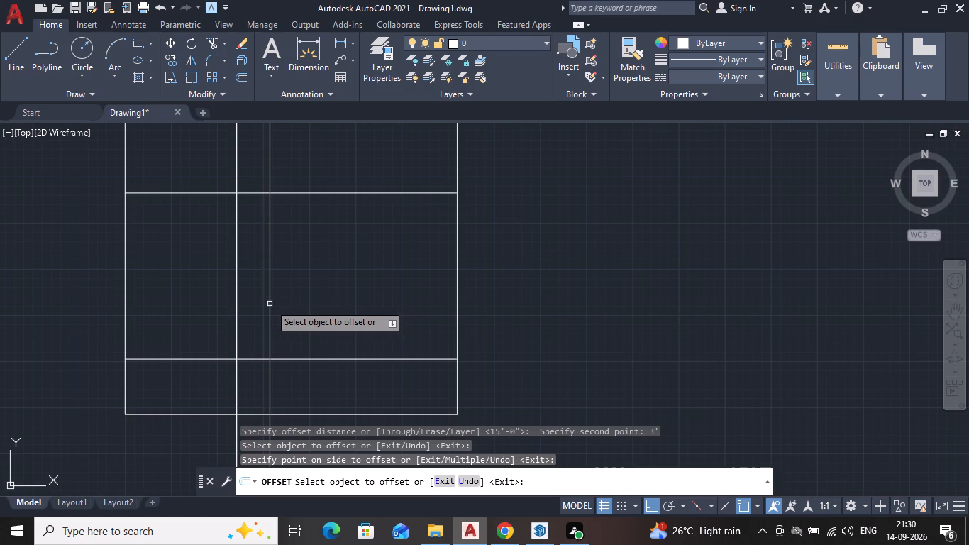
Offset the resulting vertical line a further 2' to its right.
click(270, 304)
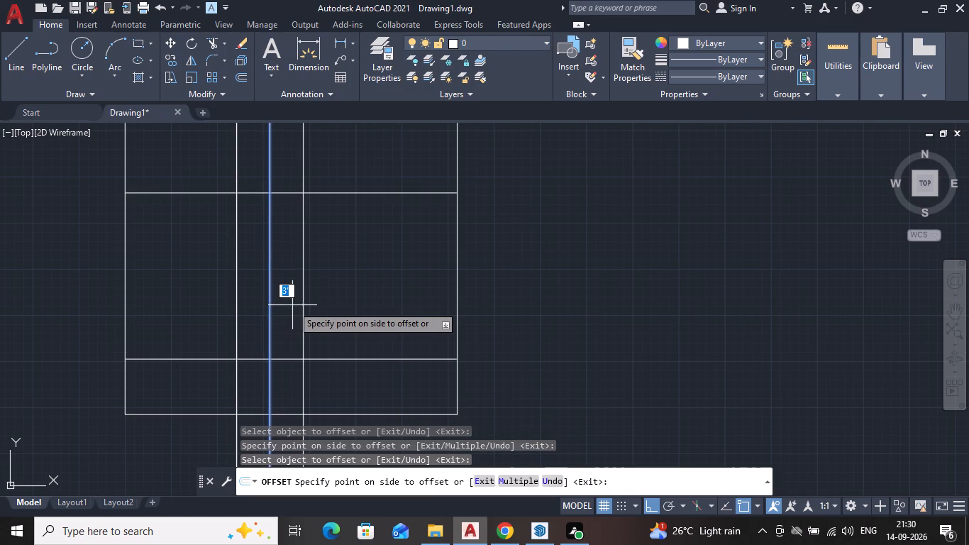
key(3)
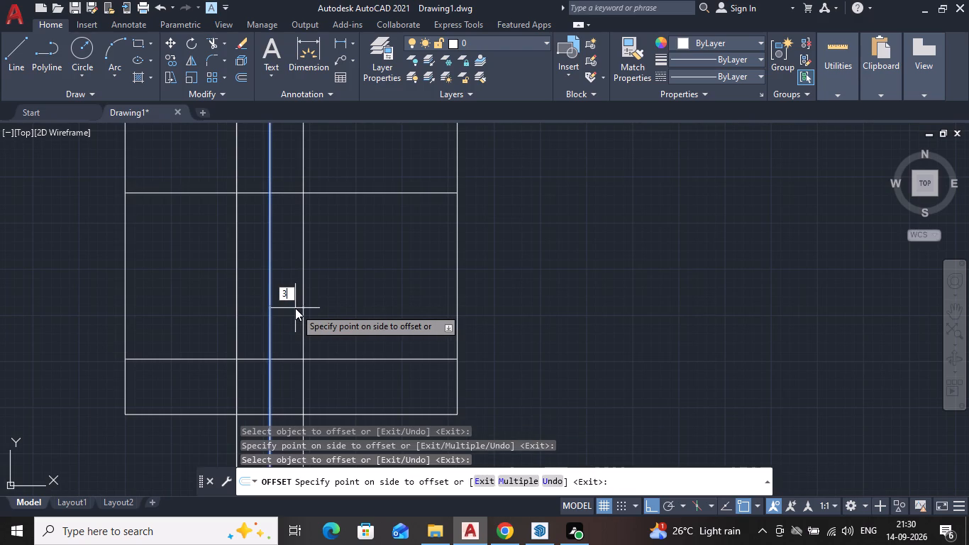
key(BackSpace)
key(2)
key(apostrophe)
key(Return)
click(309, 269)
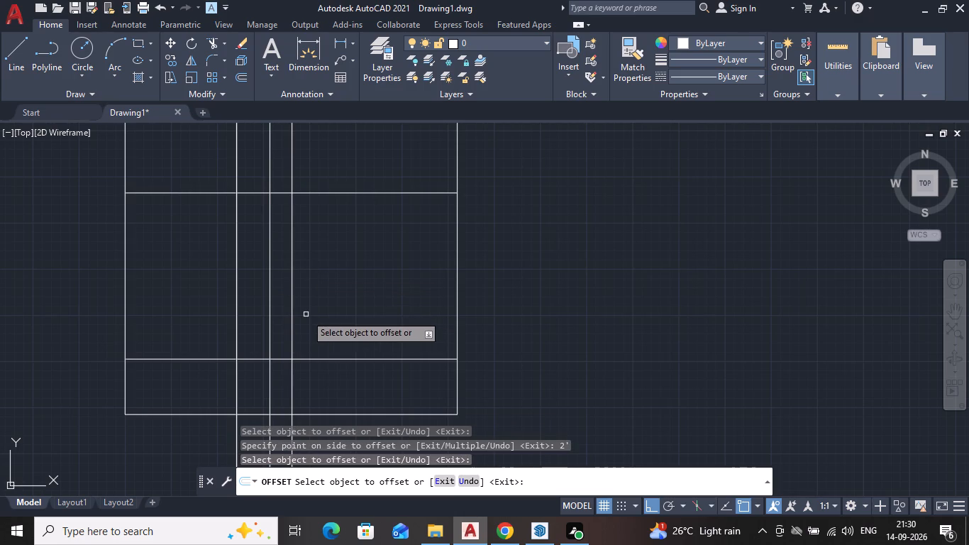
key(Escape)
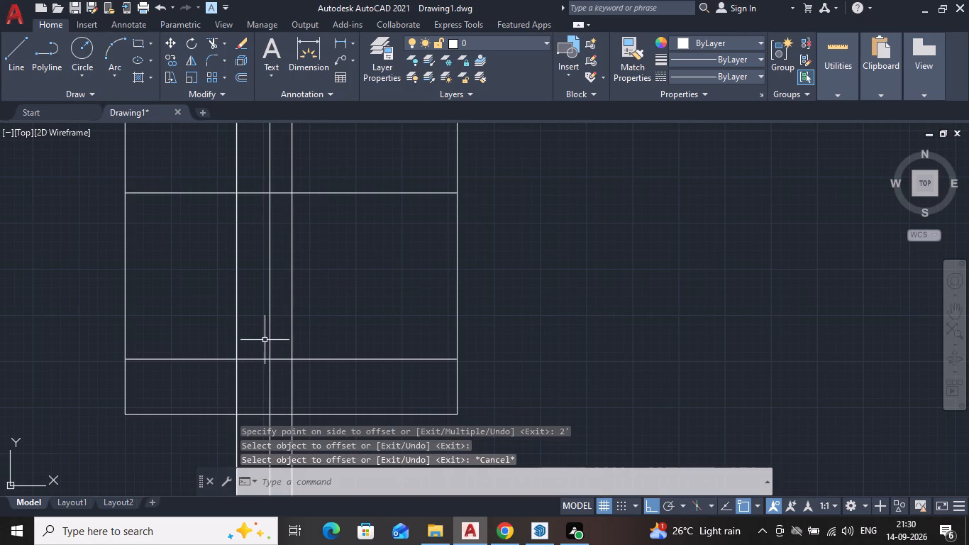
Delete the middle of the three interior vertical construction lines.
click(270, 340)
key(Delete)
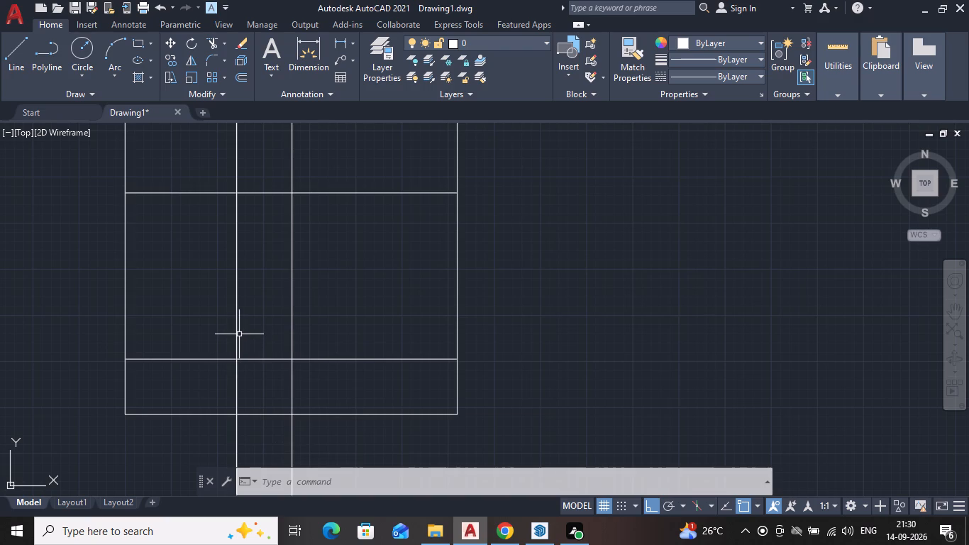
Move the left interior vertical construction line a short distance toward the plan's left boundary.
click(239, 334)
click(235, 334)
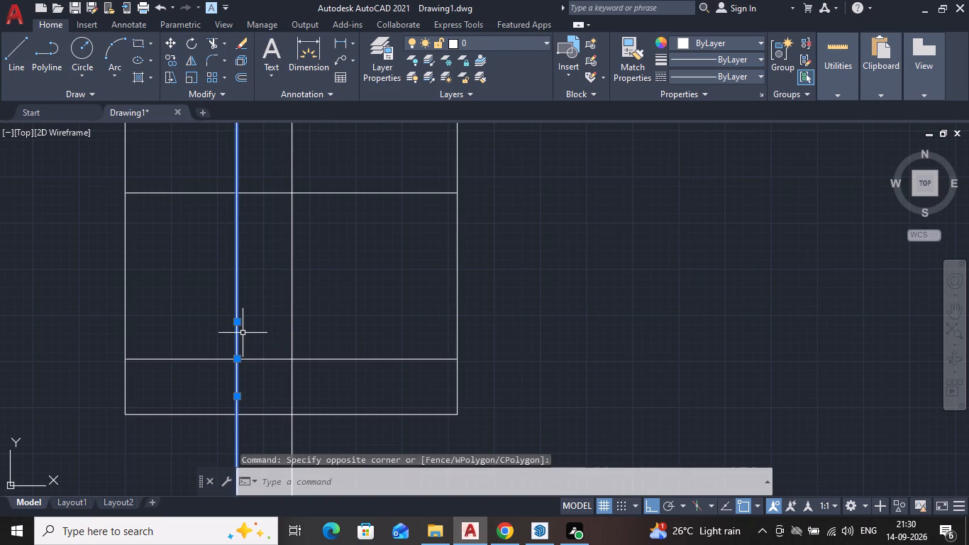
key(m)
key(Return)
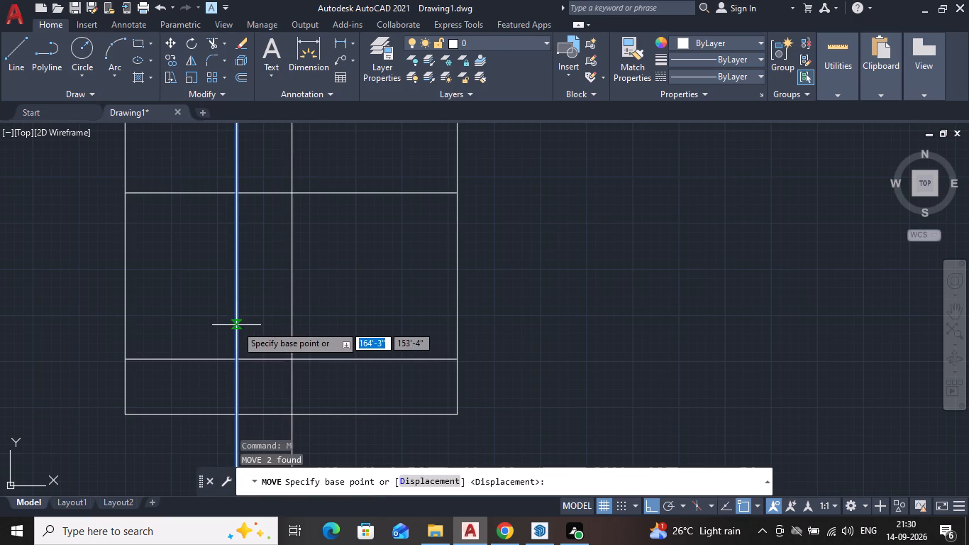
click(236, 325)
click(219, 320)
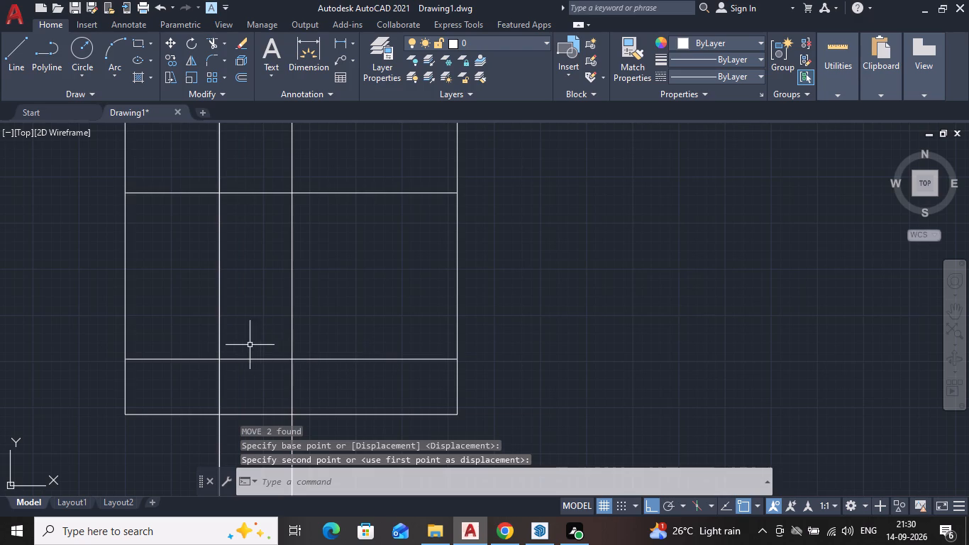
Copy the right interior vertical construction line twice to its right, placing the farther copy about 12'-10" away, near the right boundary.
scroll(307, 339, down, 2)
middle_drag(309, 336, 297, 362)
scroll(321, 373, up, 1)
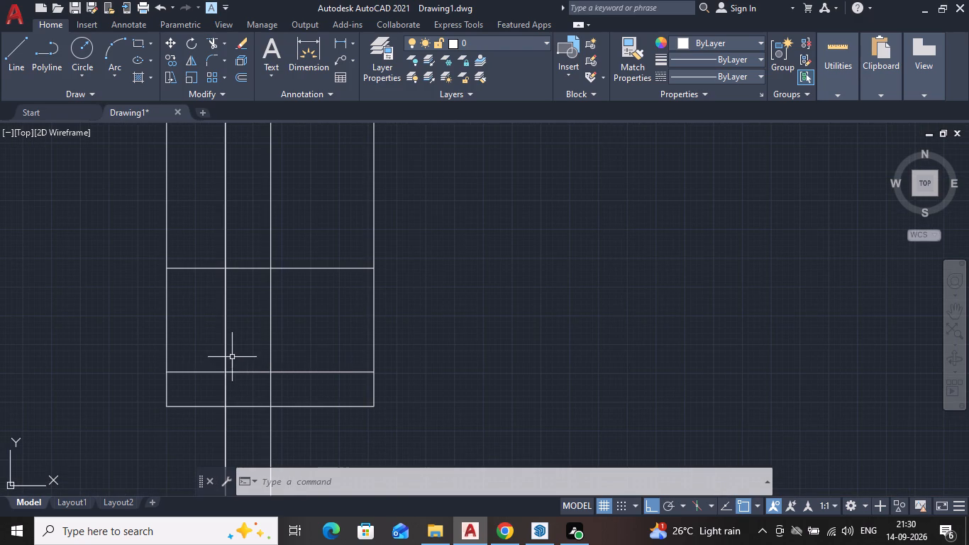
scroll(328, 347, up, 1)
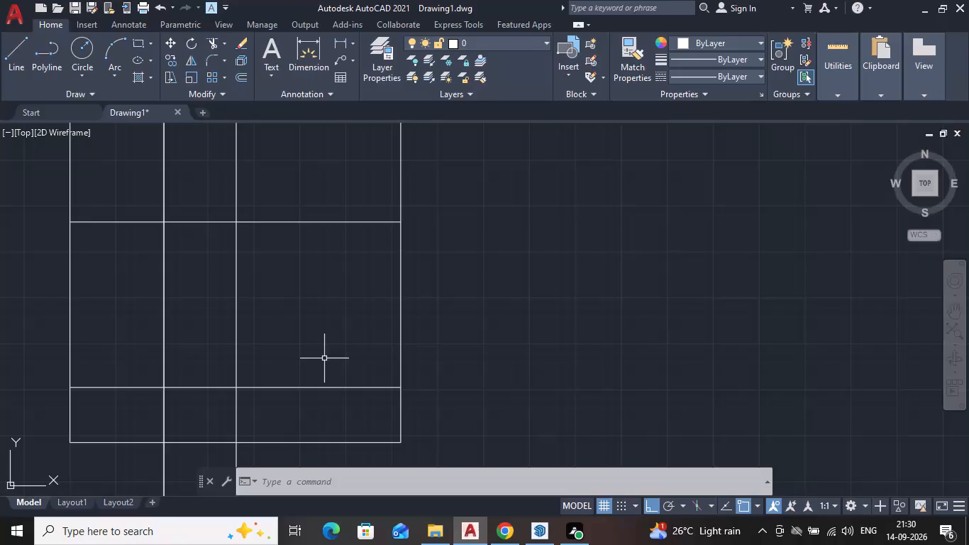
click(236, 348)
text(CO)
key(Return)
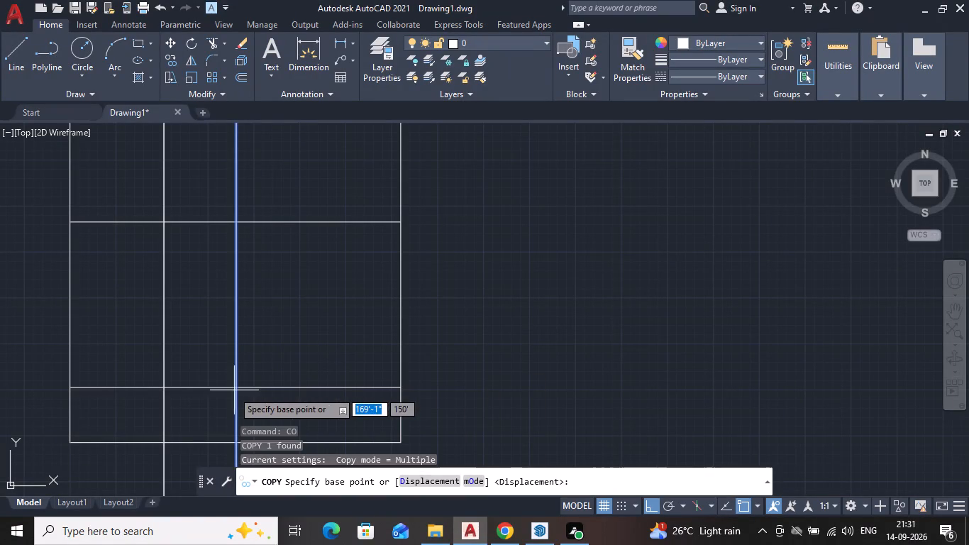
click(234, 390)
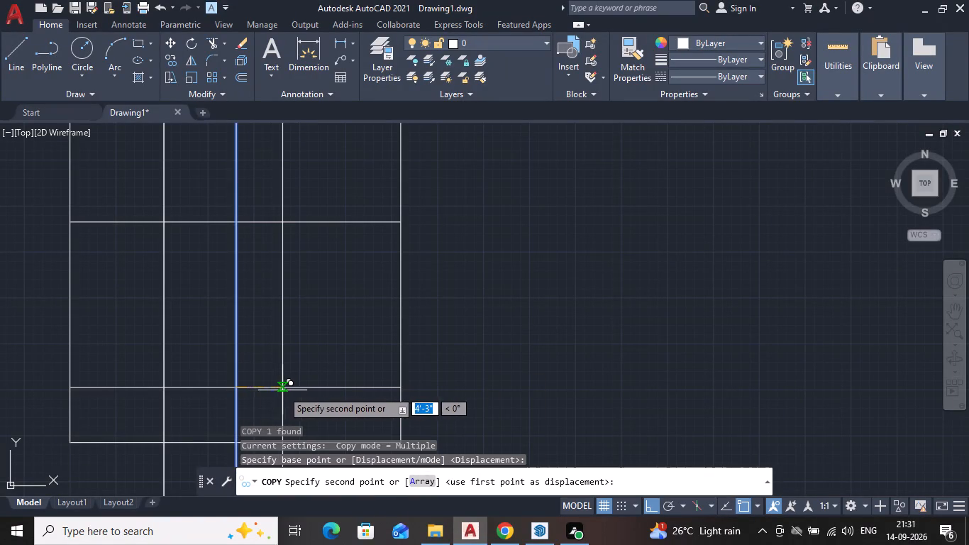
click(287, 388)
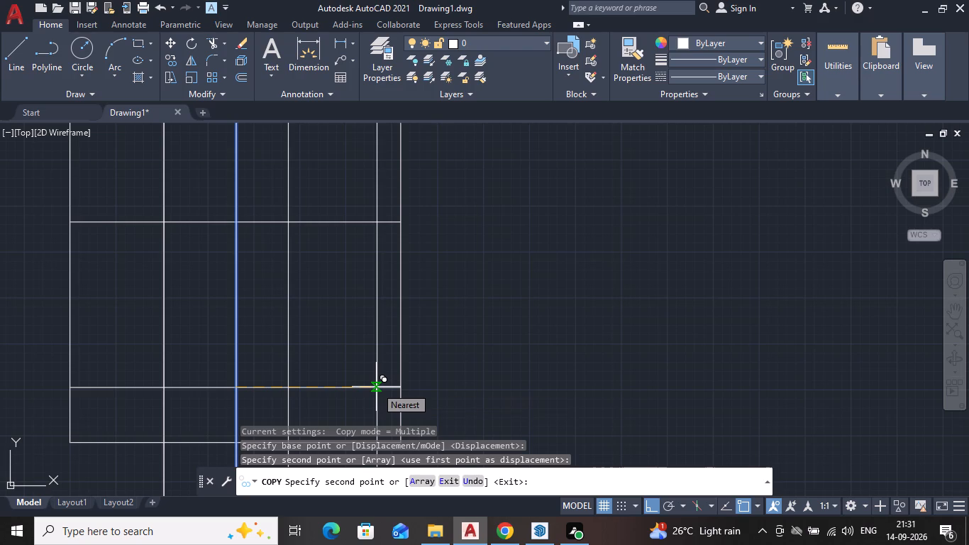
click(376, 387)
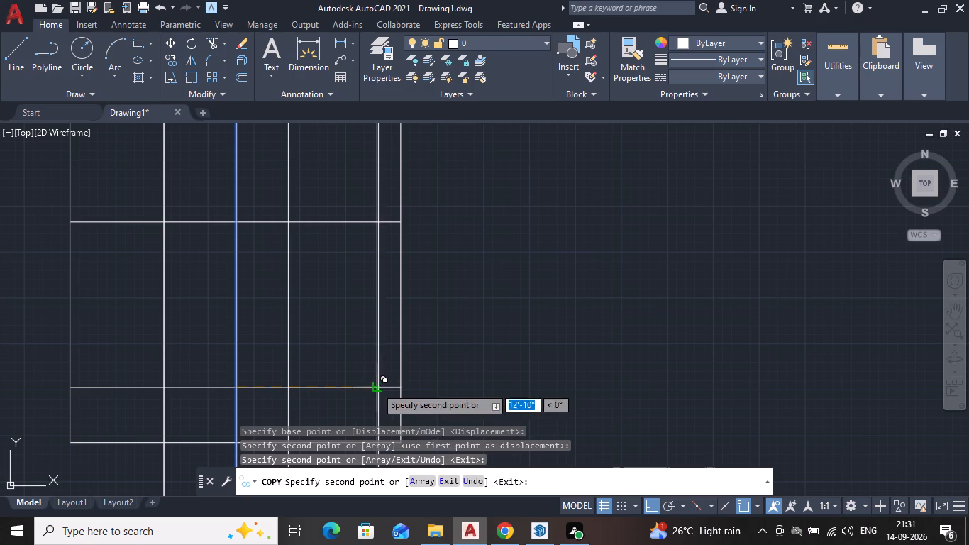
key(Escape)
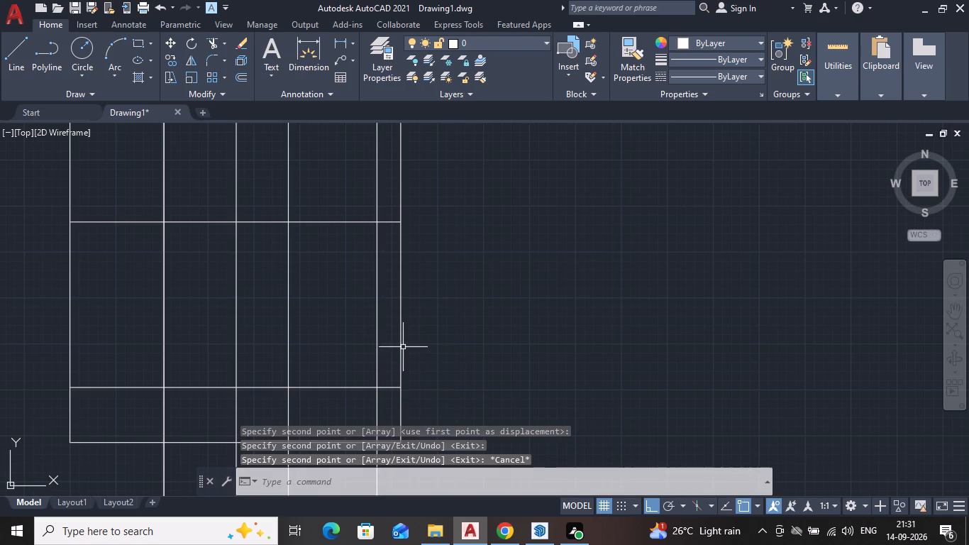
Move the plan's right boundary line about 3'-6" outward to the right.
click(403, 347)
click(402, 351)
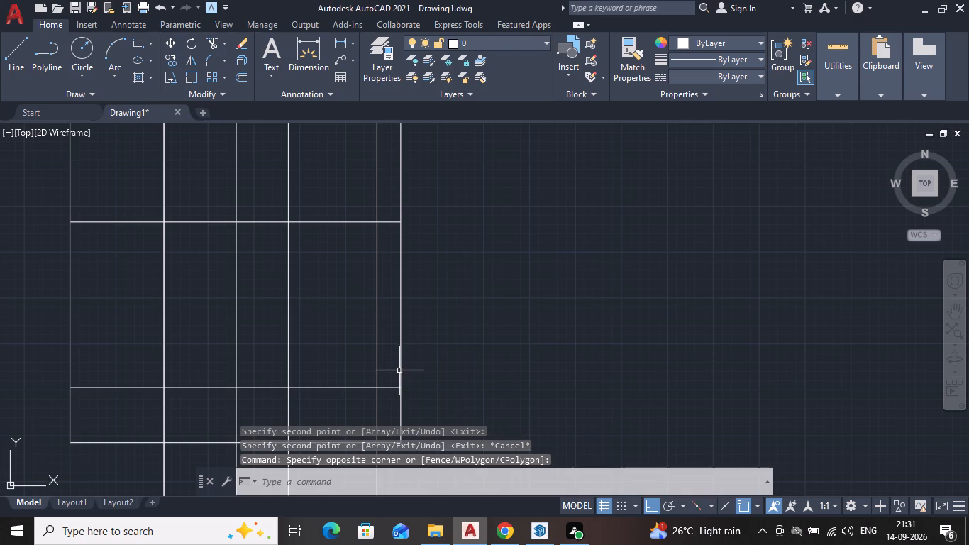
click(399, 370)
scroll(417, 400, down, 1)
middle_drag(414, 398, 424, 335)
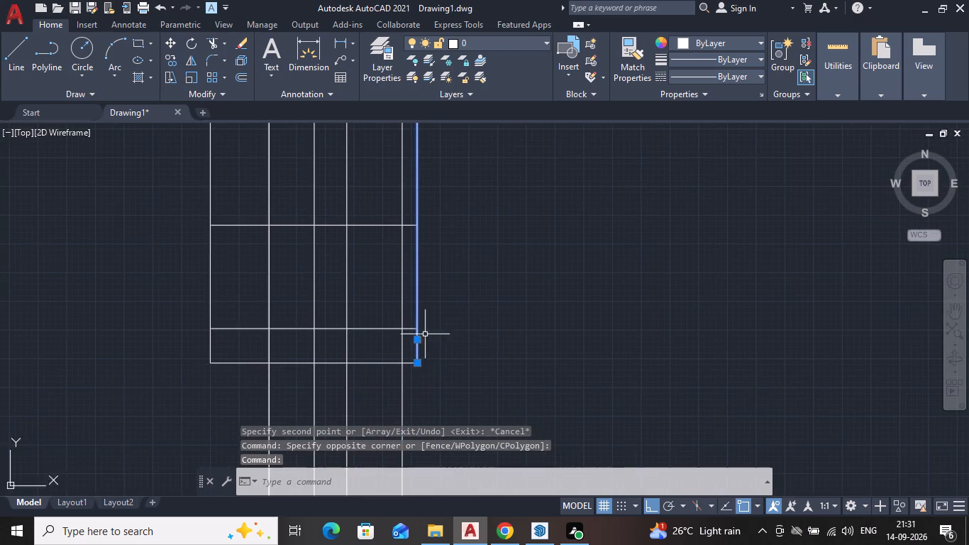
scroll(425, 334, up, 1)
key(m)
key(Return)
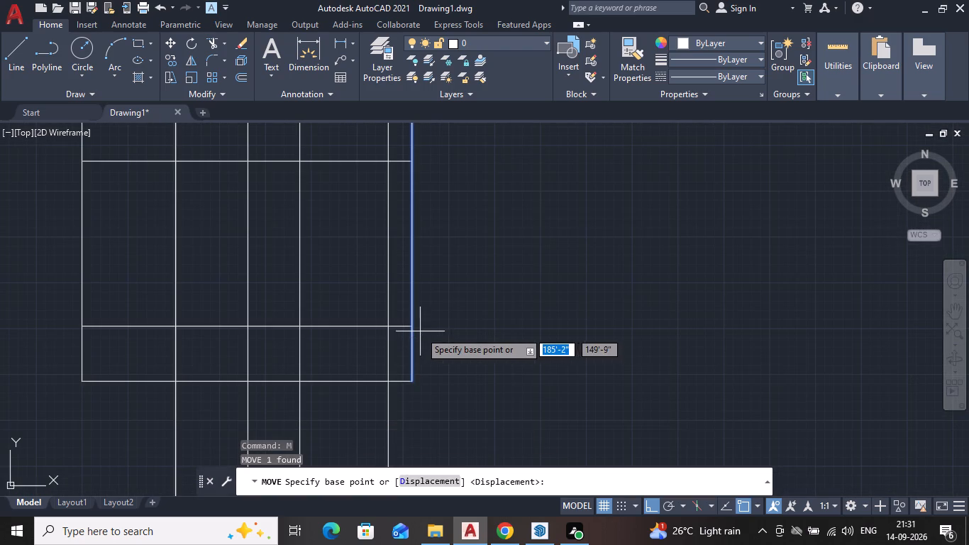
click(412, 370)
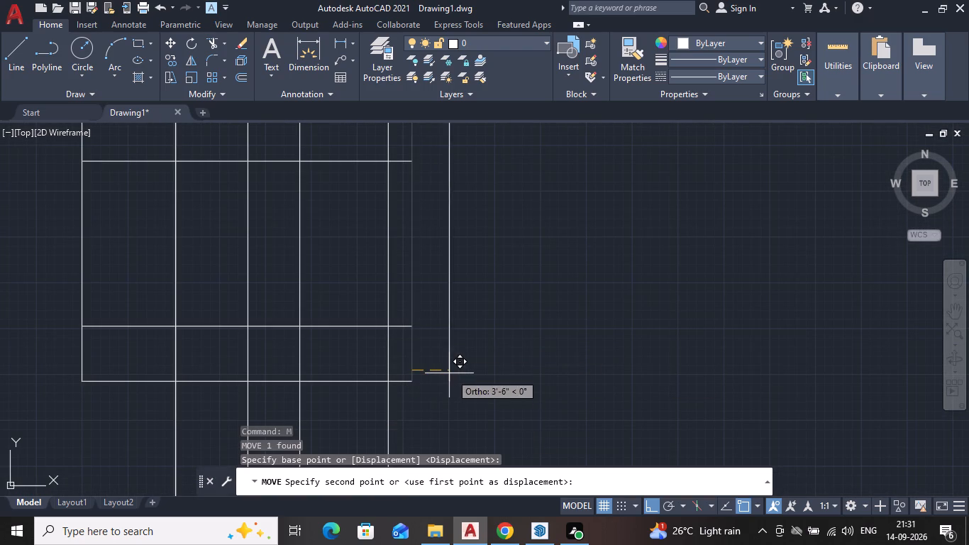
click(451, 373)
Stretch the right end of the second horizontal line from the bottom to meet the moved right boundary line.
scroll(348, 358, down, 1)
middle_drag(348, 358, 365, 379)
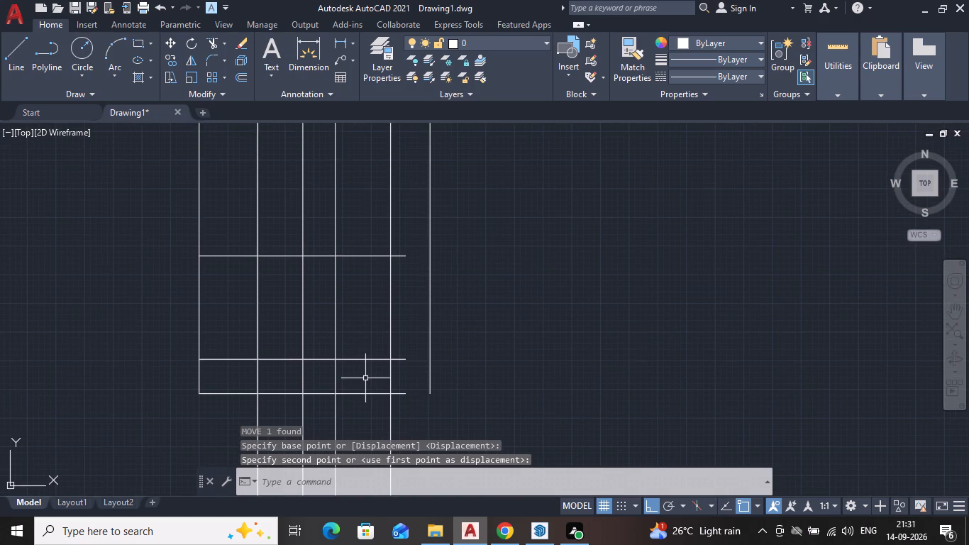
scroll(365, 378, up, 1)
click(428, 351)
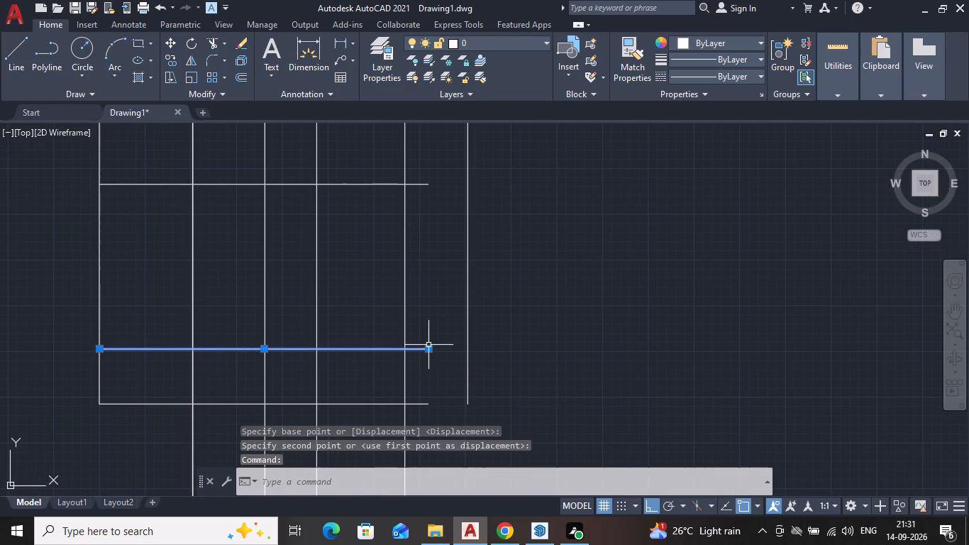
click(428, 348)
click(467, 349)
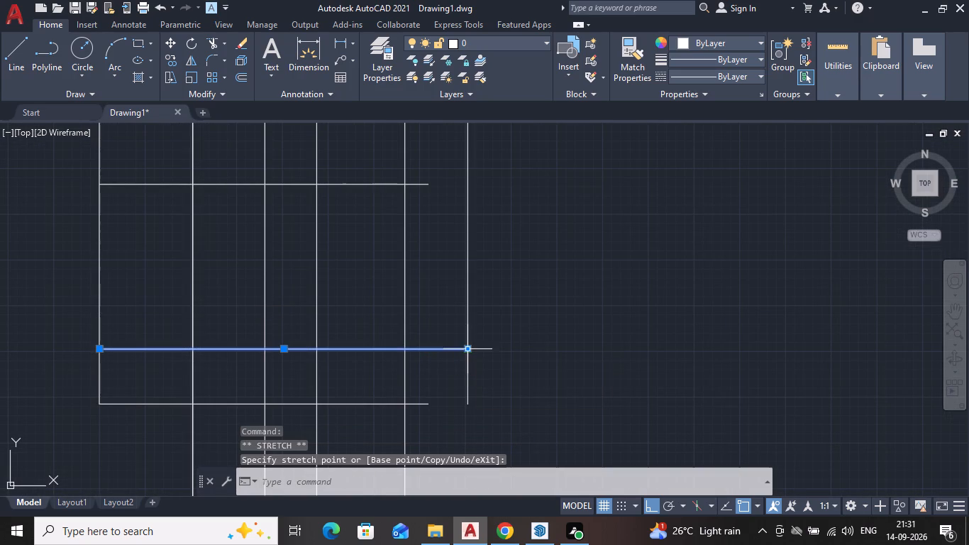
click(377, 407)
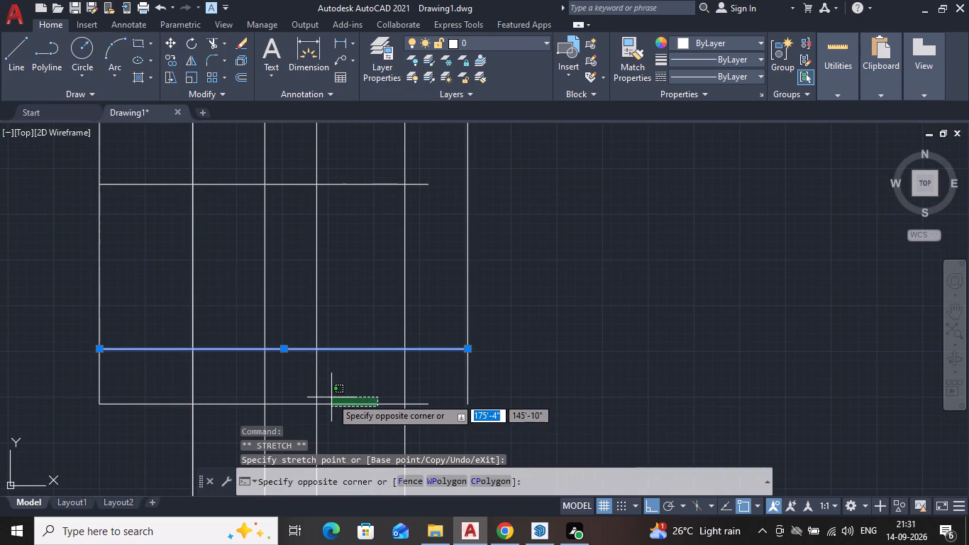
key(Escape)
click(644, 356)
drag(643, 356, 641, 348)
double_click(638, 338)
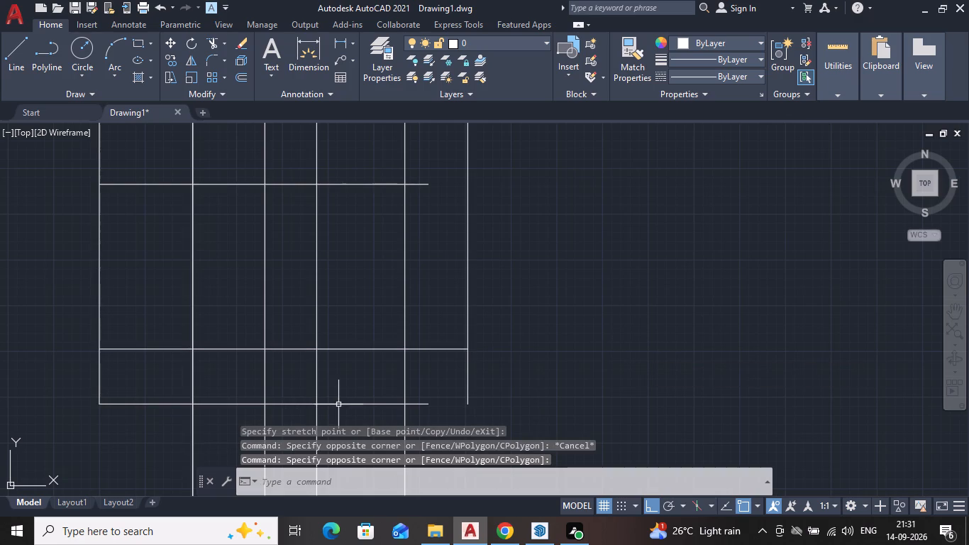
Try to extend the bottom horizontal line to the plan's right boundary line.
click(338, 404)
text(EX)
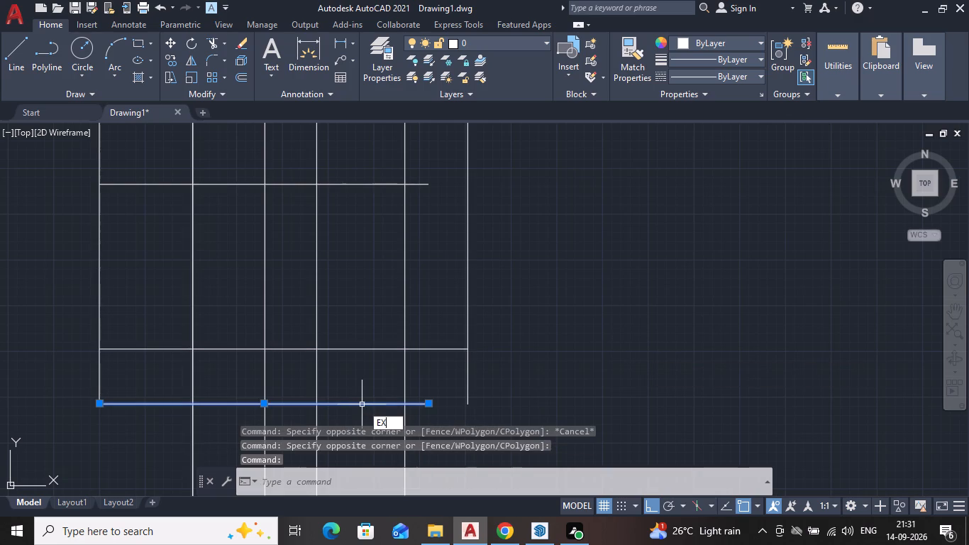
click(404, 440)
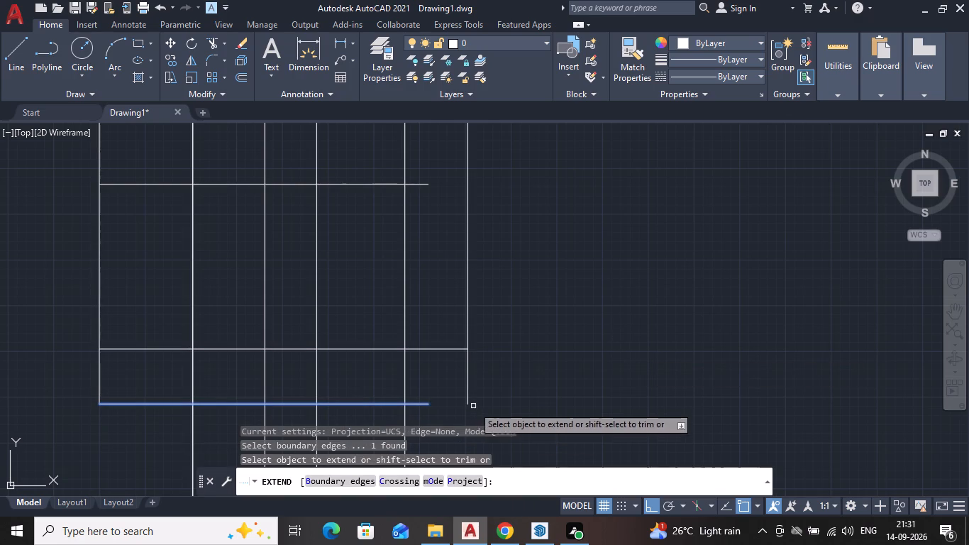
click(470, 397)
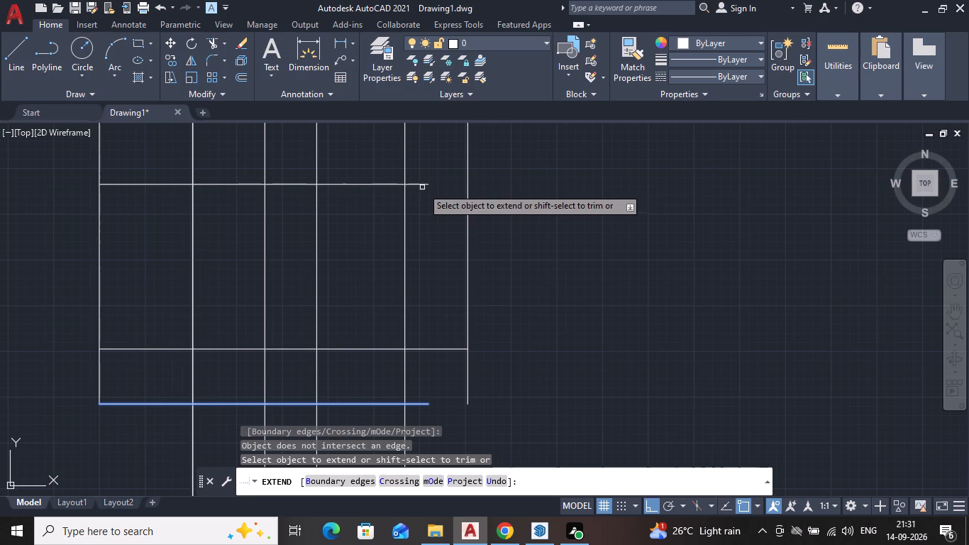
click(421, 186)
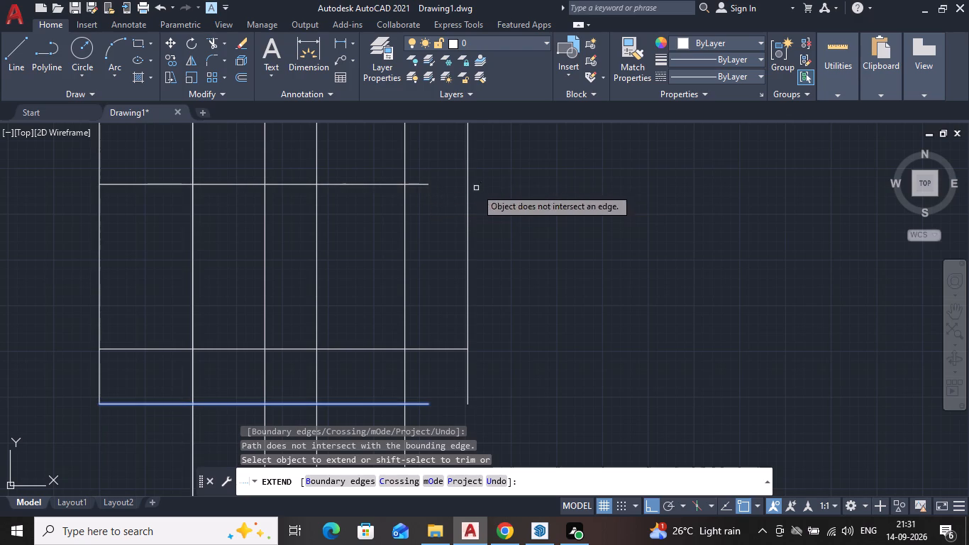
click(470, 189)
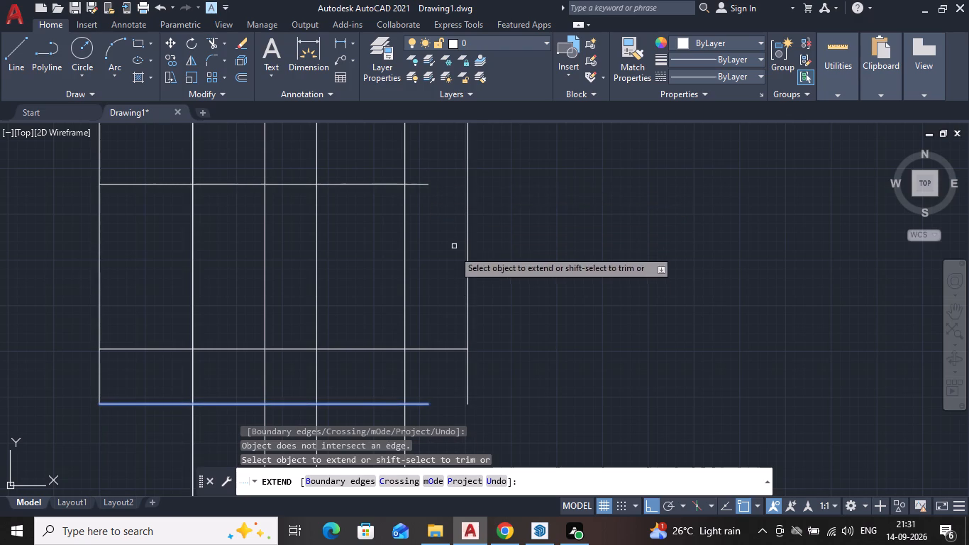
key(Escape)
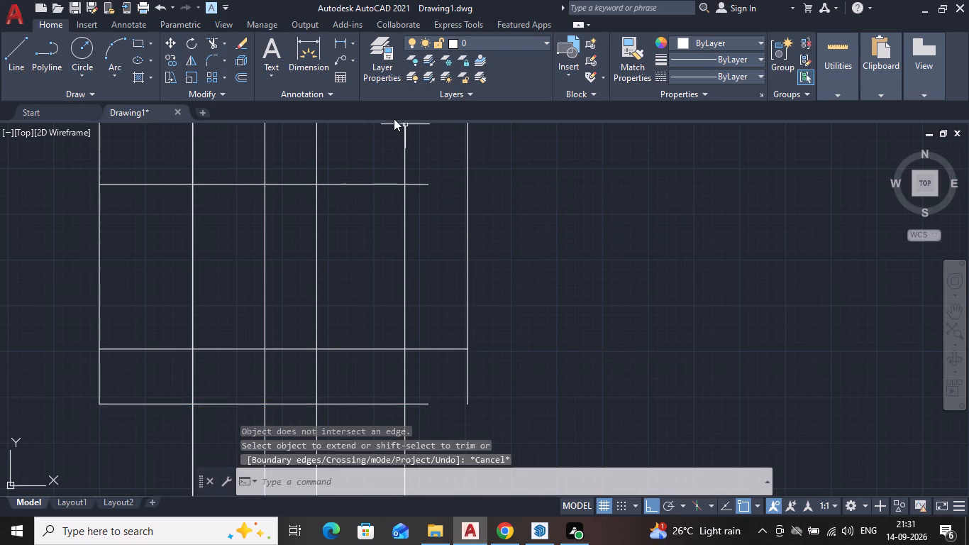
Stretch the right end of the bottom horizontal line outward past the right boundary line.
click(409, 402)
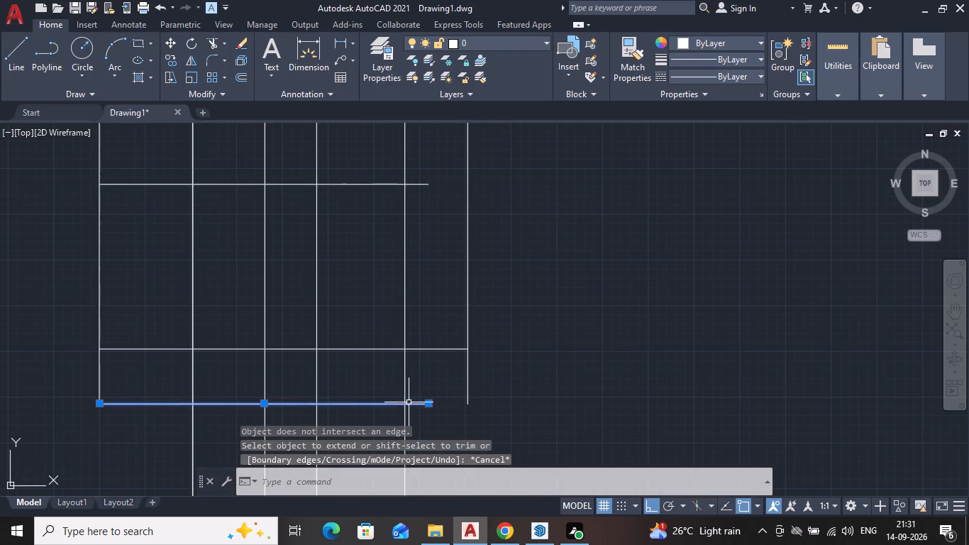
click(433, 407)
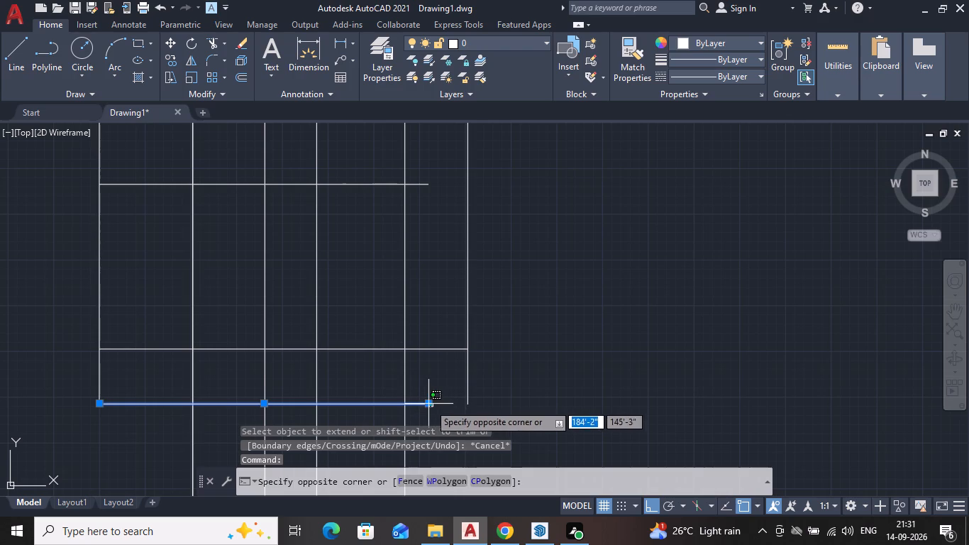
click(429, 404)
click(492, 426)
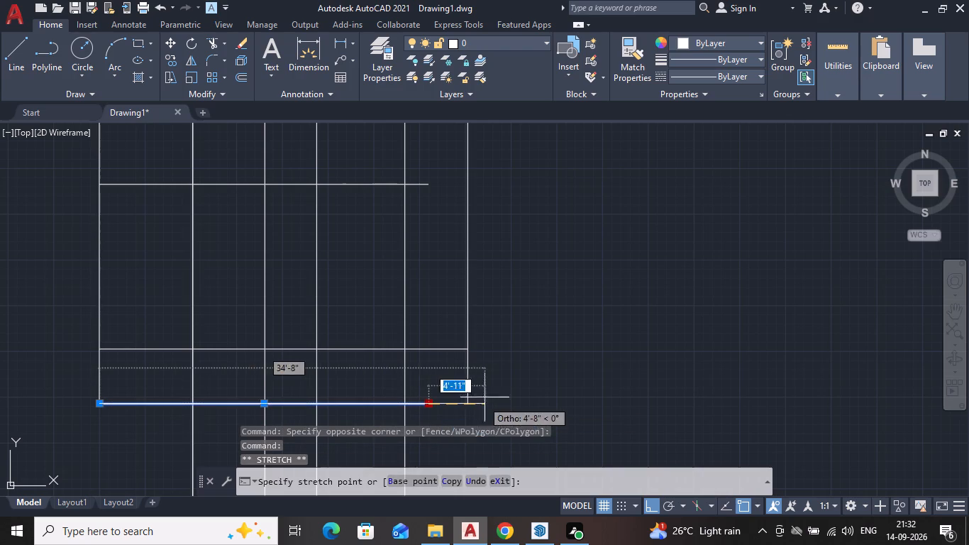
click(517, 394)
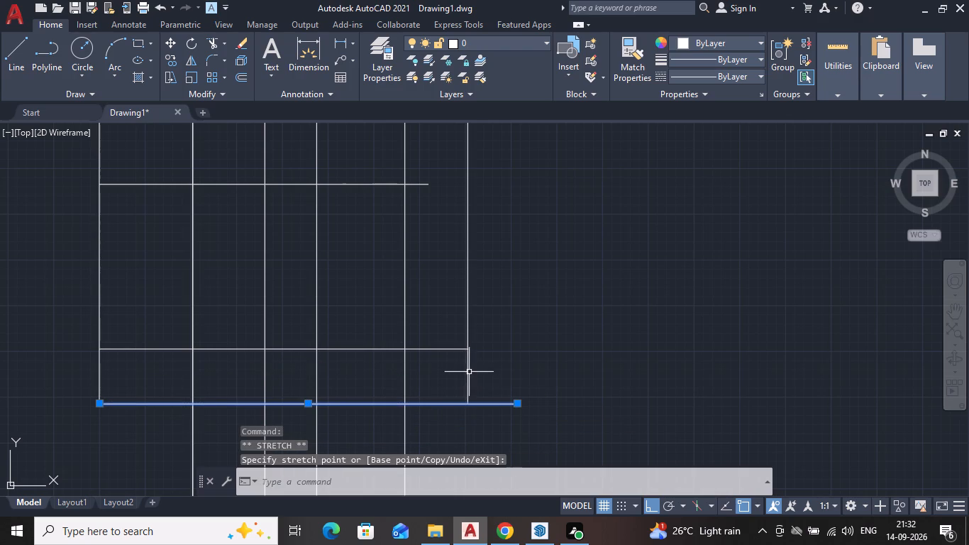
Stretch the lower end of the right boundary line down past the bottom horizontal line.
click(468, 373)
click(472, 403)
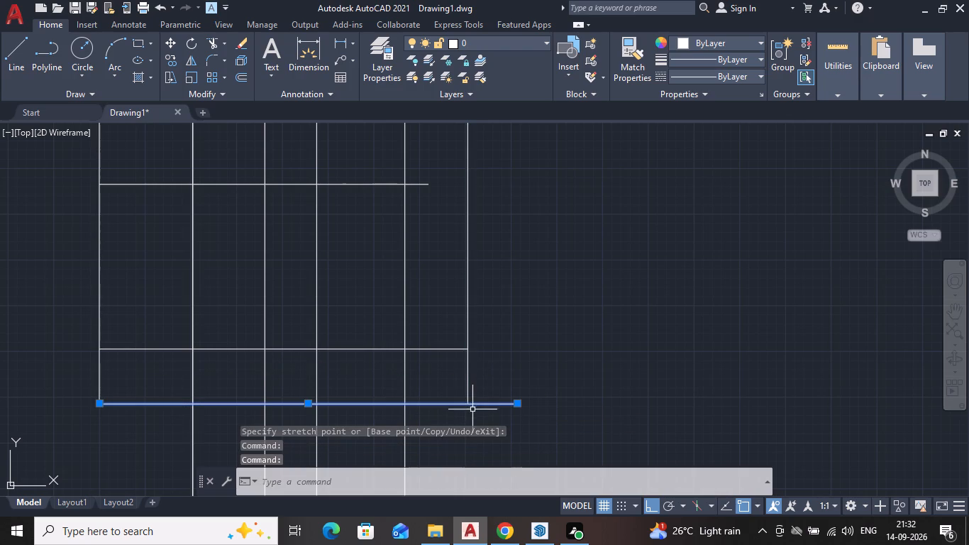
click(469, 393)
drag(466, 405, 465, 412)
click(462, 426)
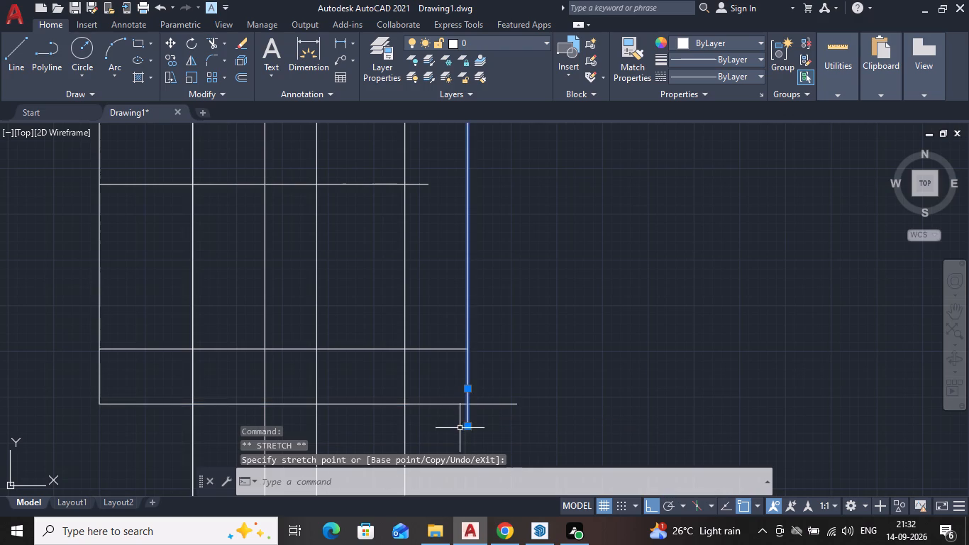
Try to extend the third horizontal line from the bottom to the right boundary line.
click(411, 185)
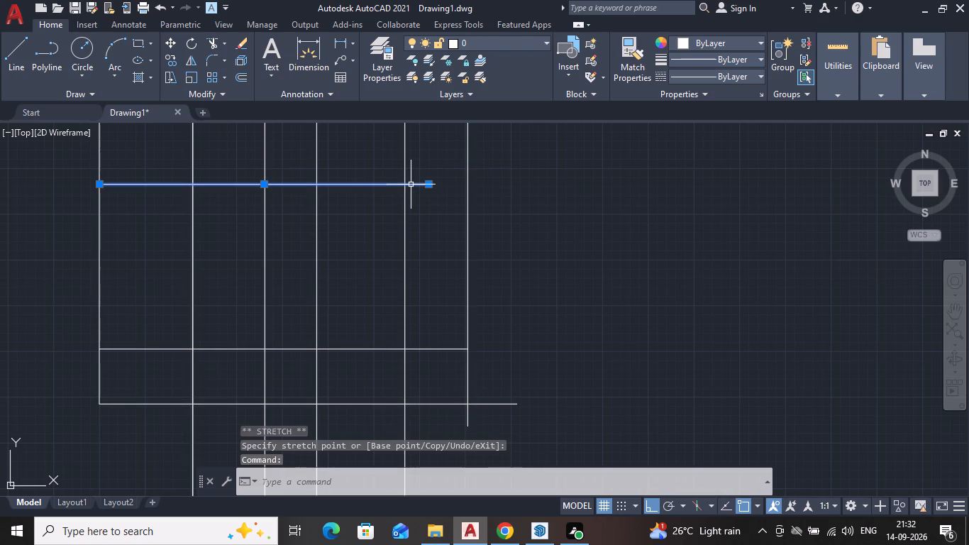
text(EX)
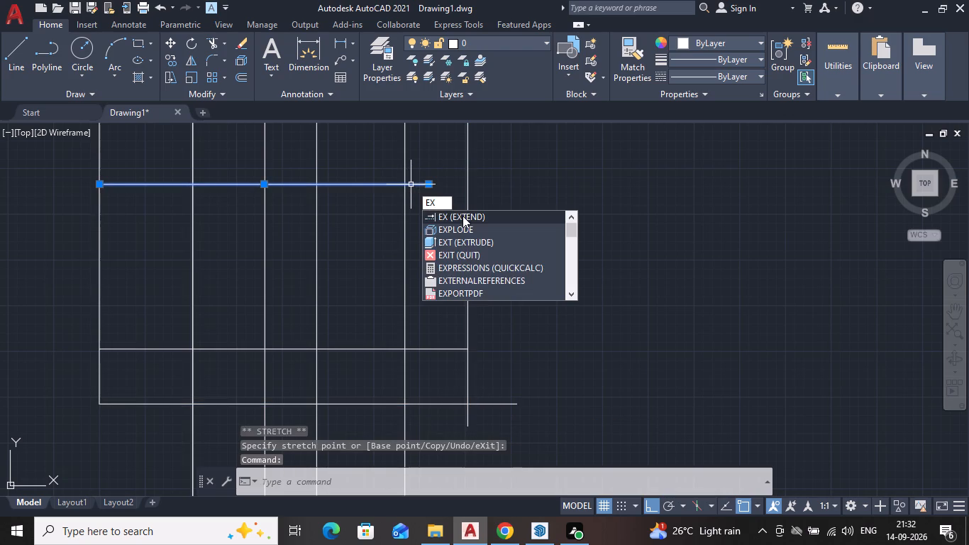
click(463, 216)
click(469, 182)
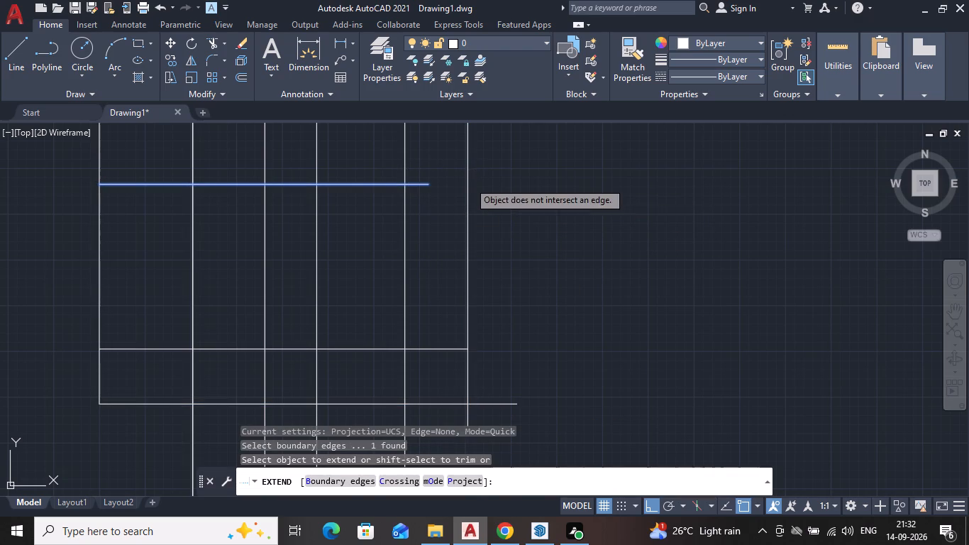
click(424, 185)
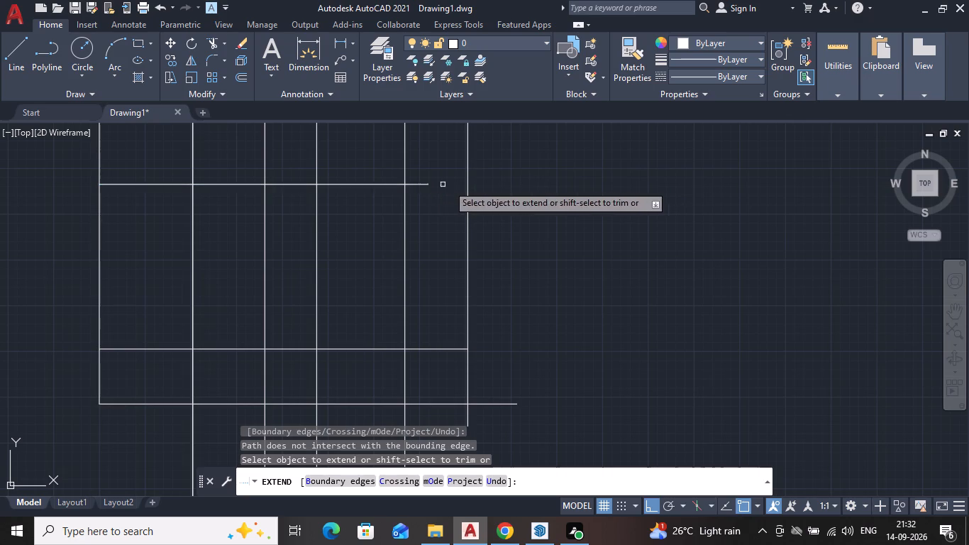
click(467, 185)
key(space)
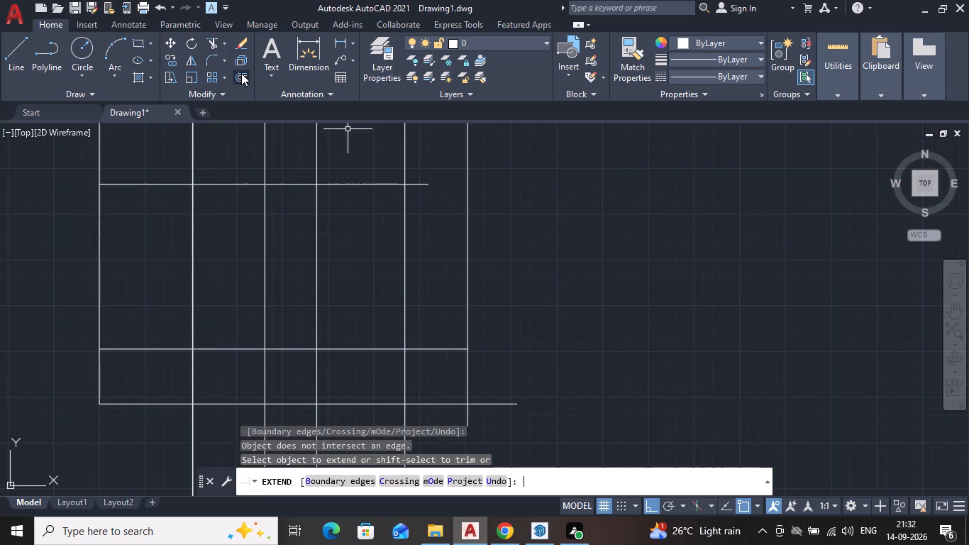
Stretch the right end of the third horizontal line from the bottom past the right boundary line.
click(421, 185)
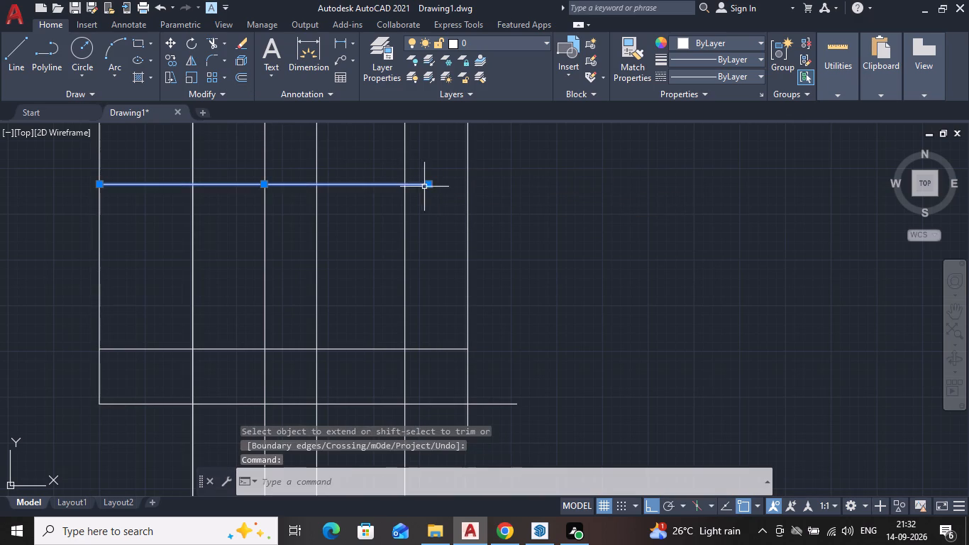
click(426, 186)
click(497, 170)
key(Escape)
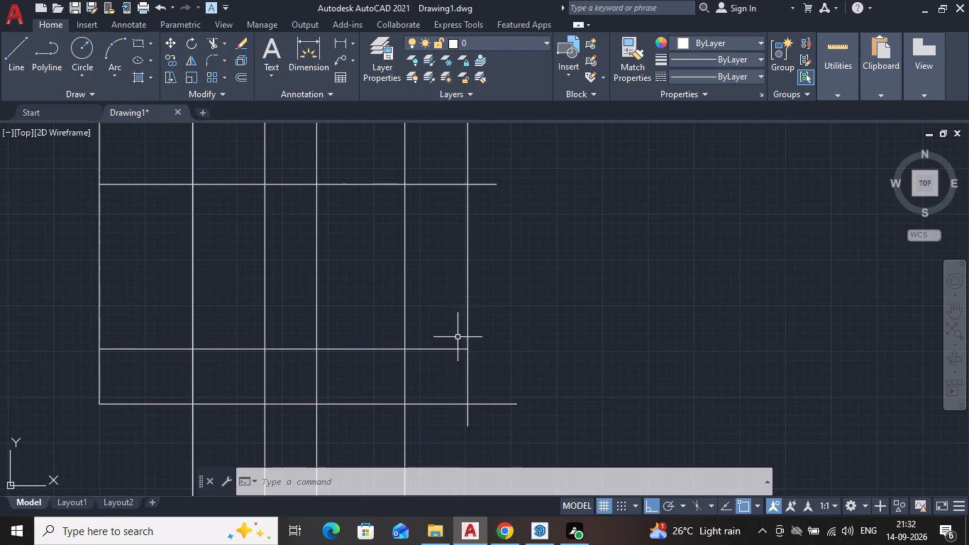
Move the plan's right boundary line about 2'-1" outward to the right.
text(TR)
key(Escape)
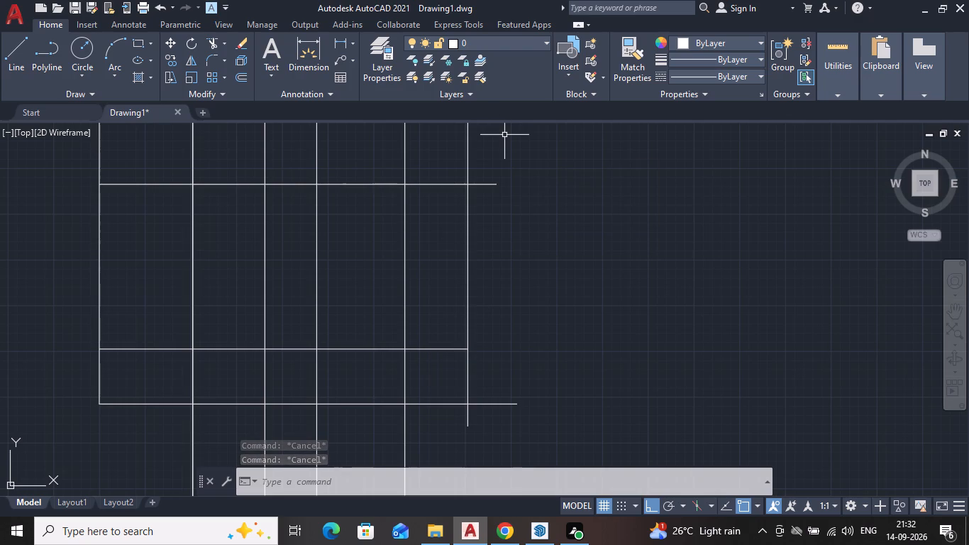
click(467, 295)
key(m)
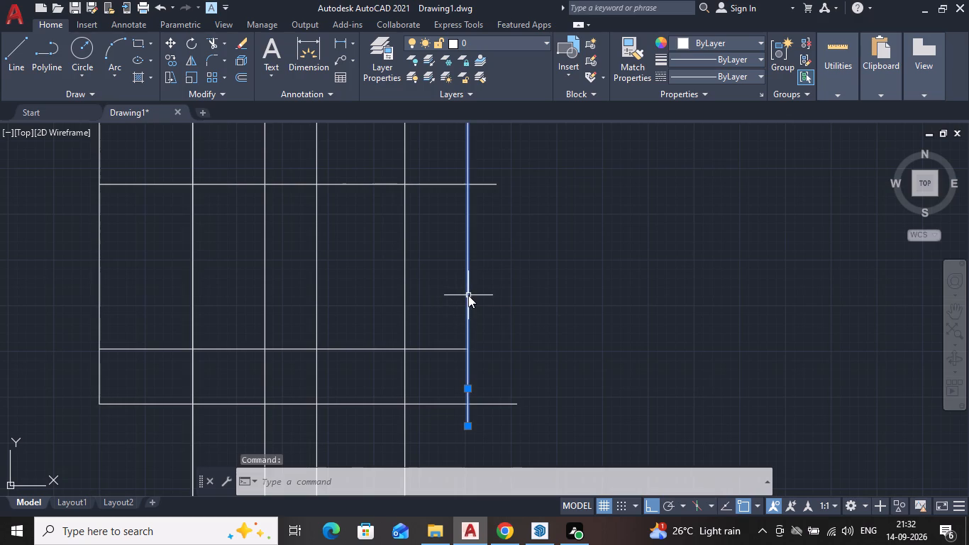
key(Return)
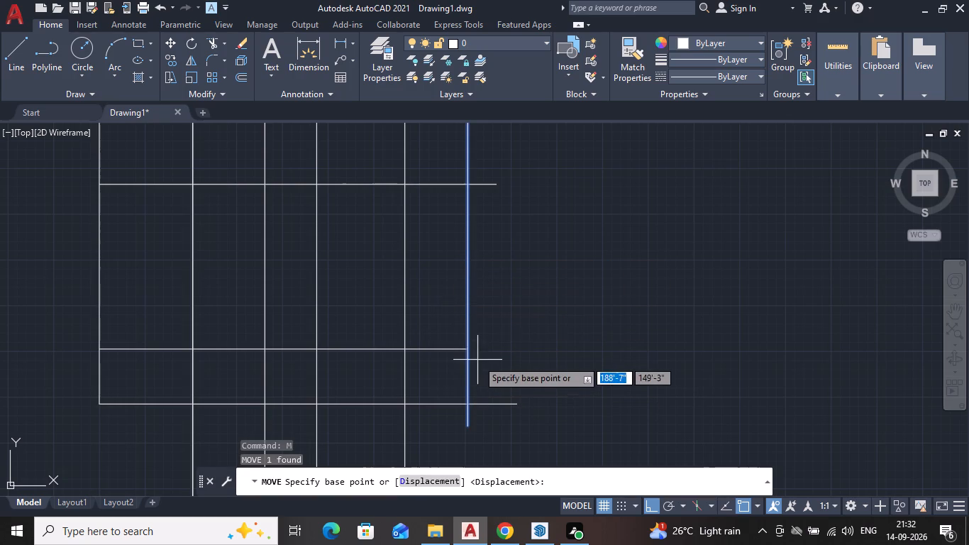
click(467, 343)
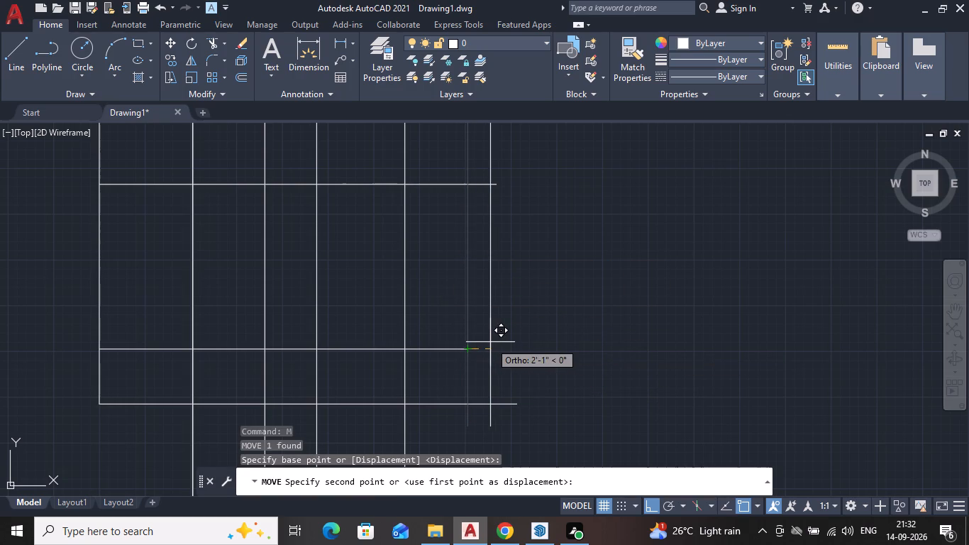
click(490, 342)
key(Escape)
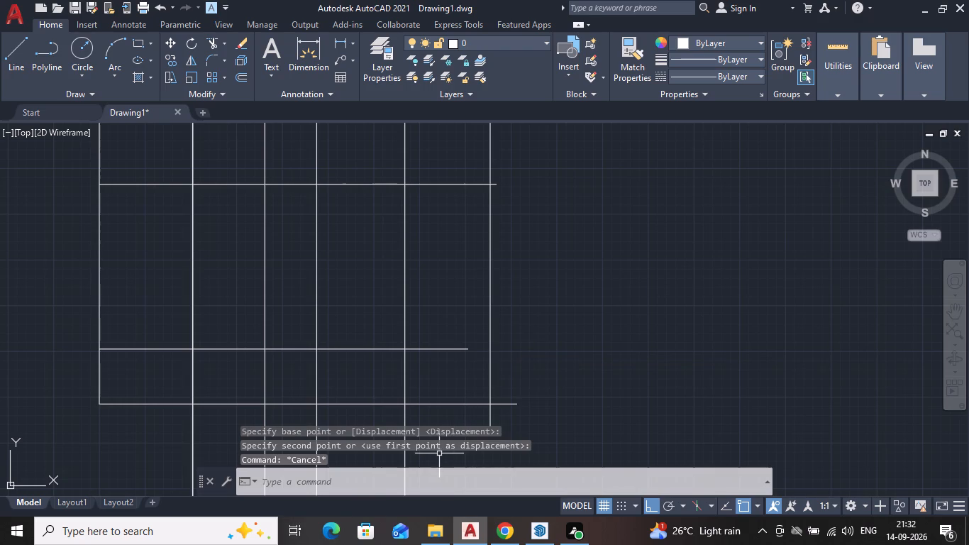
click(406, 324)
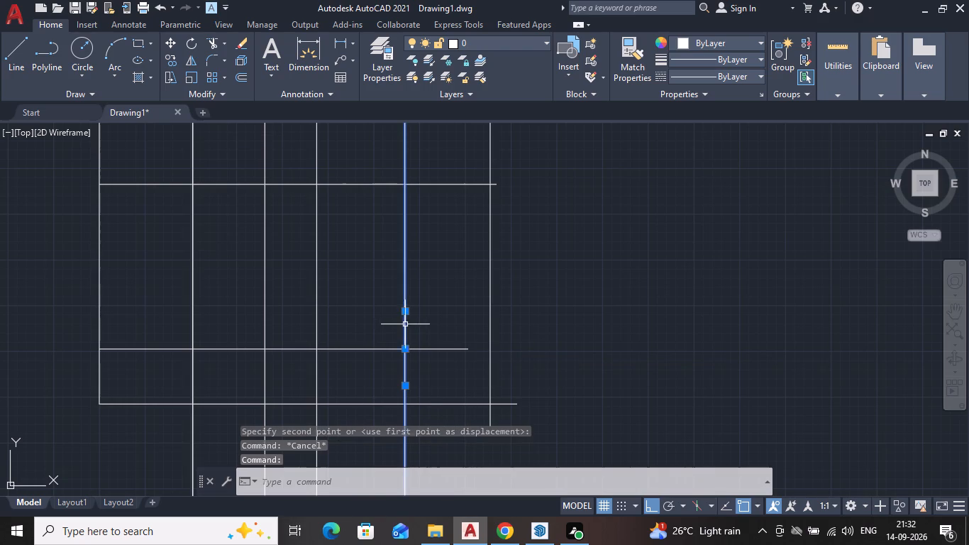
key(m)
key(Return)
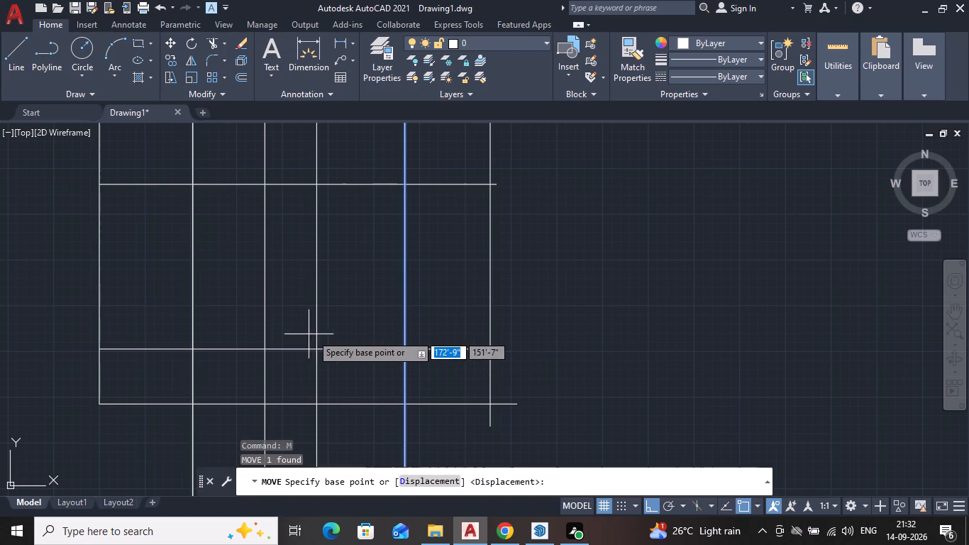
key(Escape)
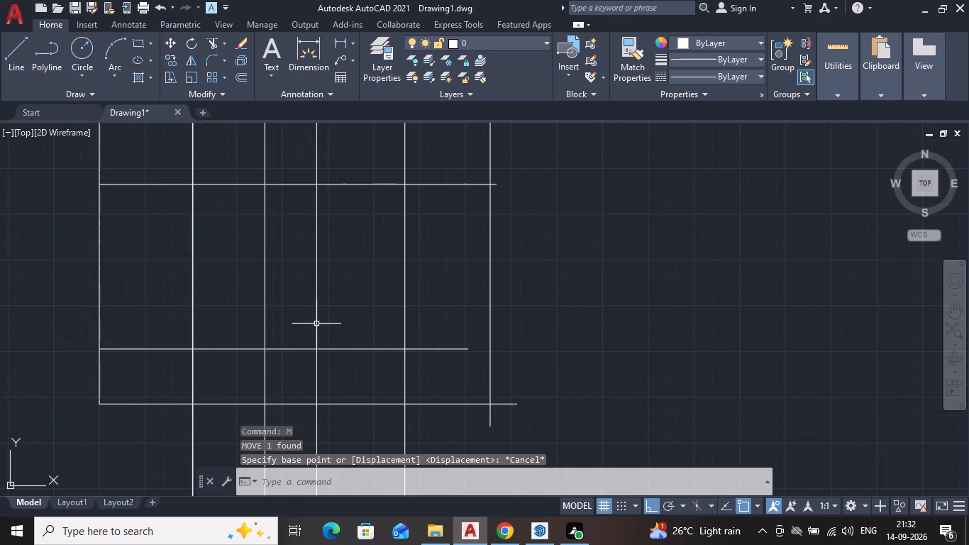
Move the third interior vertical construction line from the left a short distance toward the right boundary.
click(317, 323)
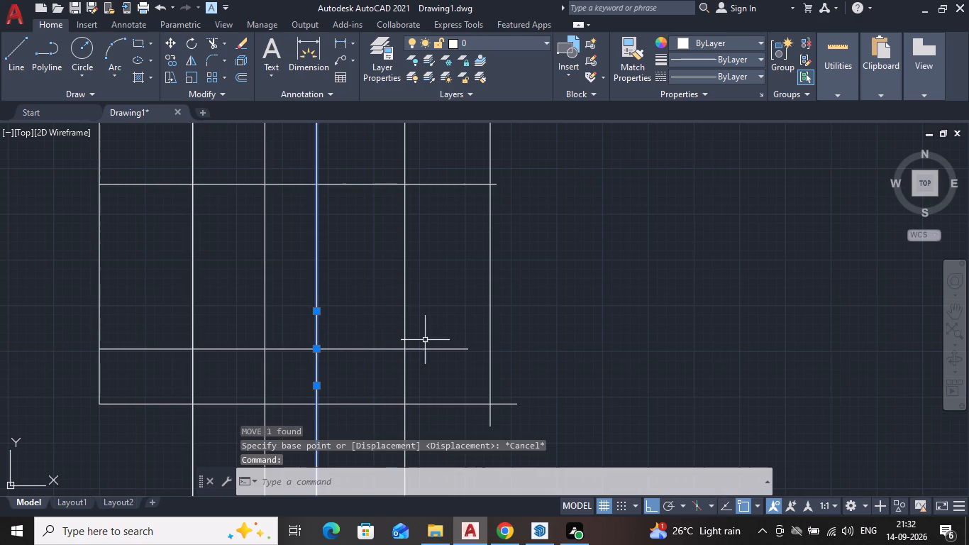
key(m)
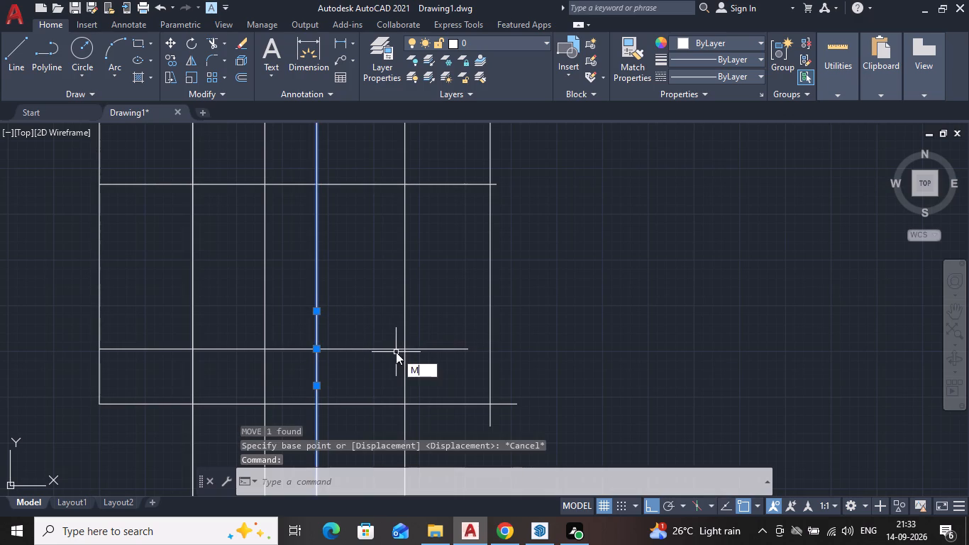
key(Return)
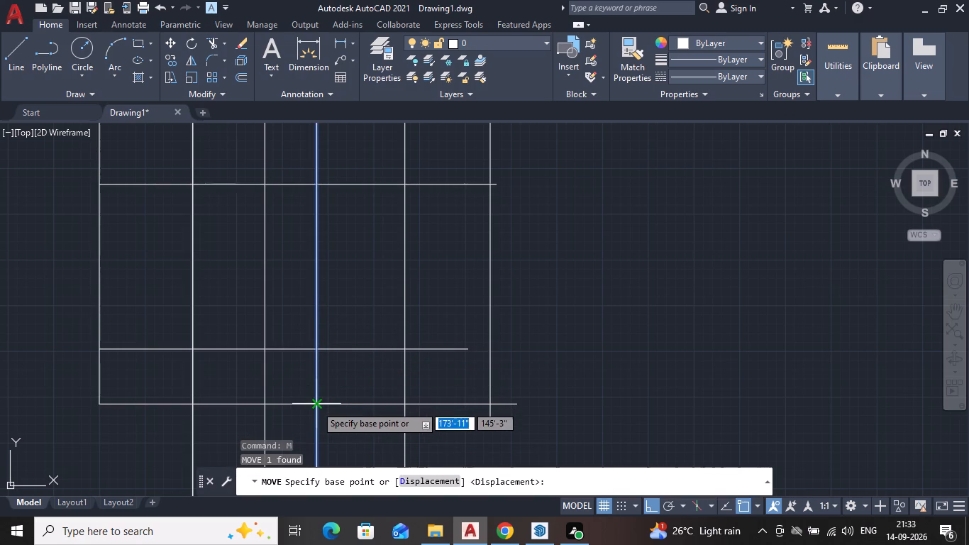
click(316, 405)
click(345, 411)
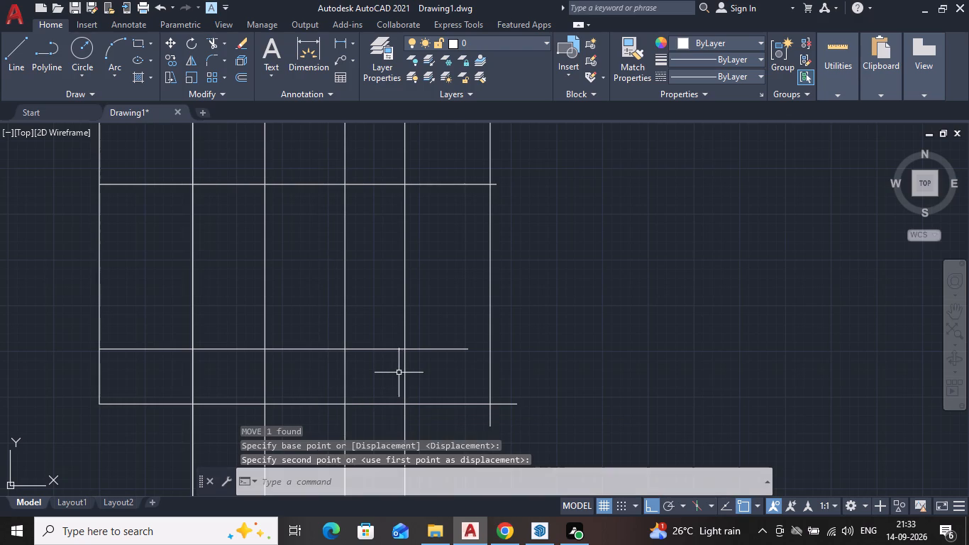
Move the rightmost interior vertical construction line a short distance toward the right boundary.
click(404, 370)
key(m)
key(Return)
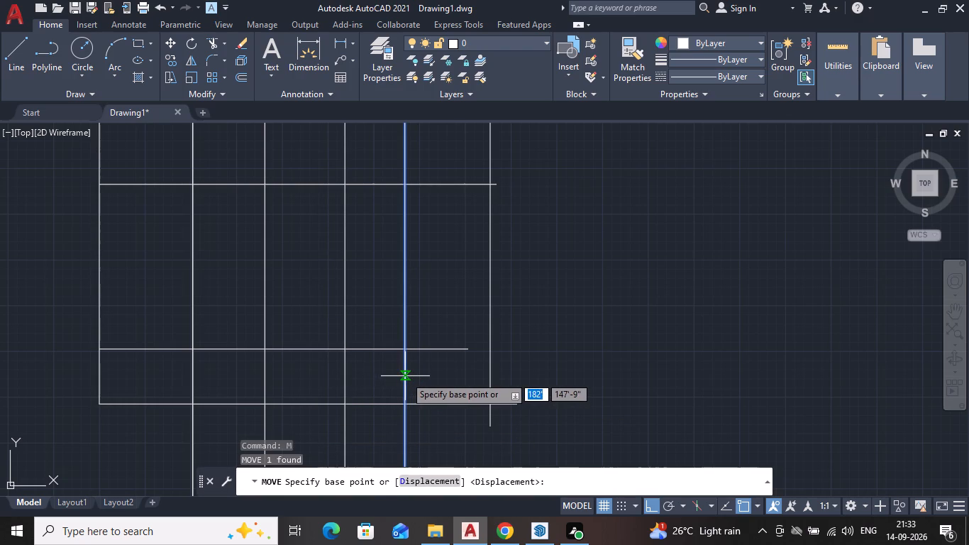
click(405, 376)
click(437, 379)
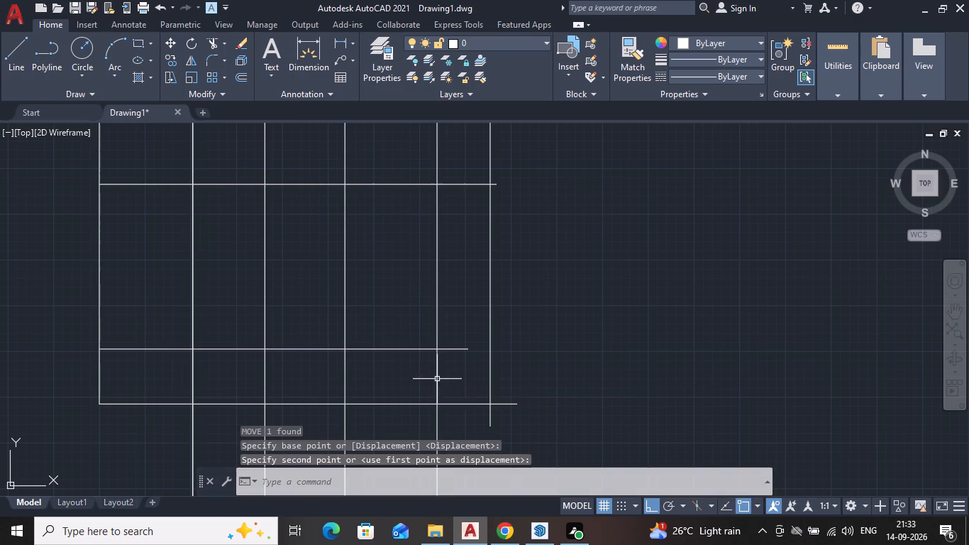
key(Escape)
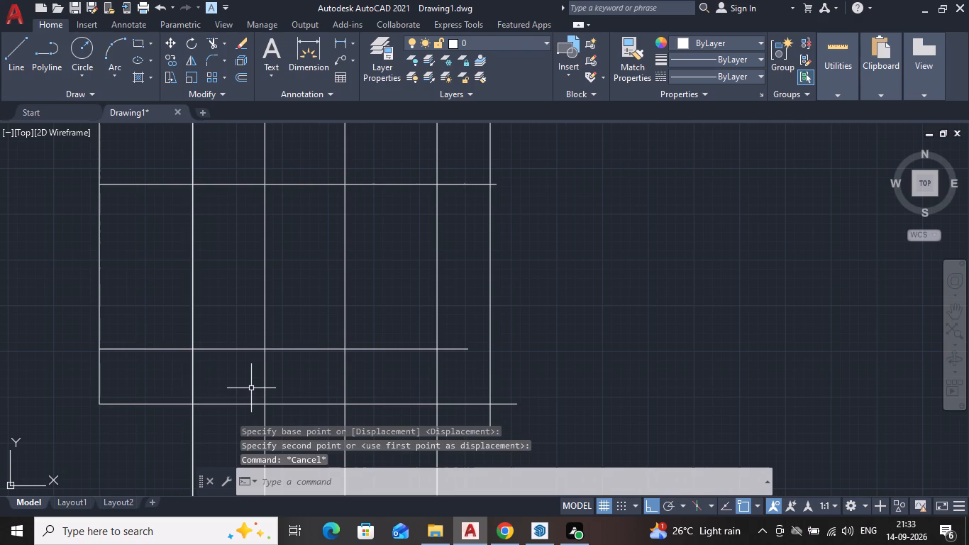
key(Escape)
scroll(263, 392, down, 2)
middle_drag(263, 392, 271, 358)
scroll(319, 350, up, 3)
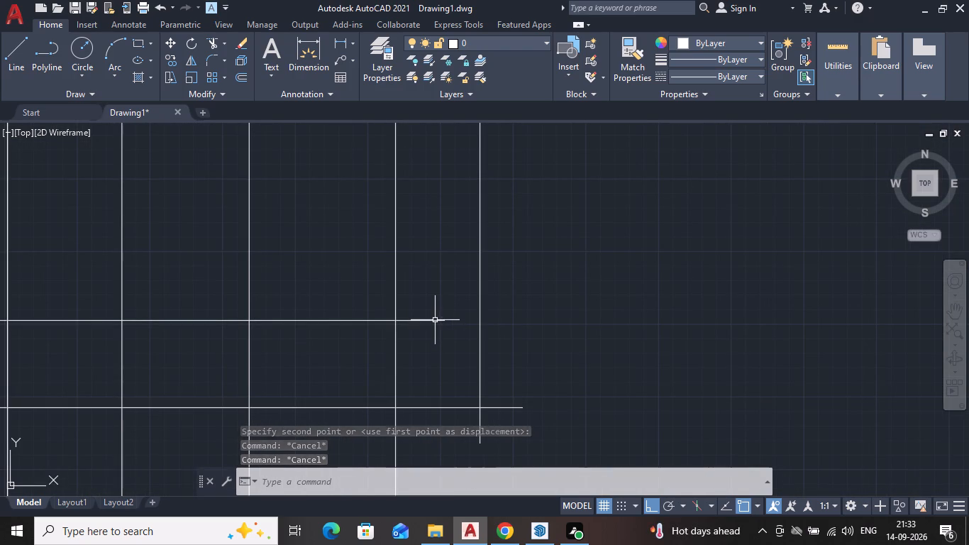
Stretch the right end of the second horizontal line from the bottom past the plan's right boundary line.
click(435, 320)
click(445, 323)
click(525, 323)
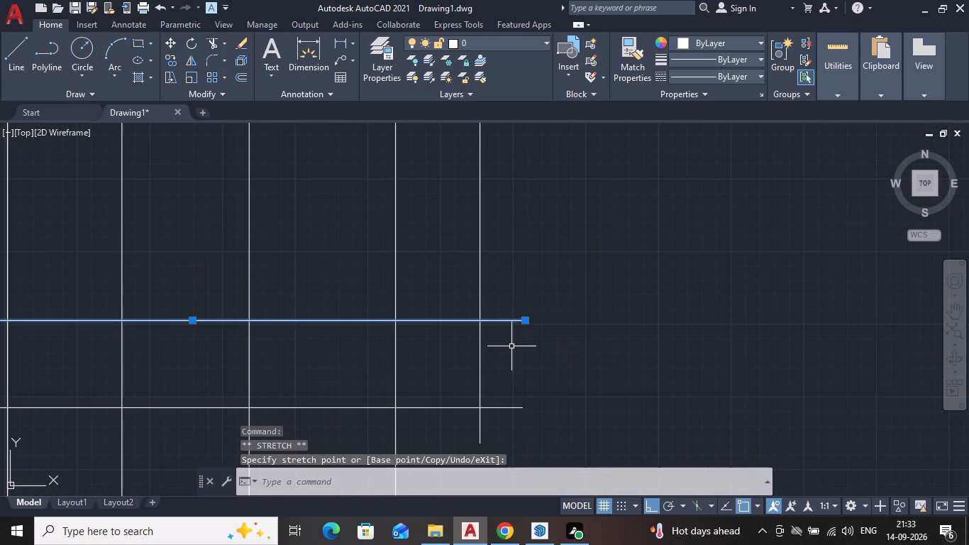
key(Escape)
Move the plan's right boundary line about 1'-7" farther outward to the right.
scroll(285, 384, down, 4)
middle_drag(284, 375, 334, 370)
scroll(287, 374, down, 1)
scroll(330, 378, up, 3)
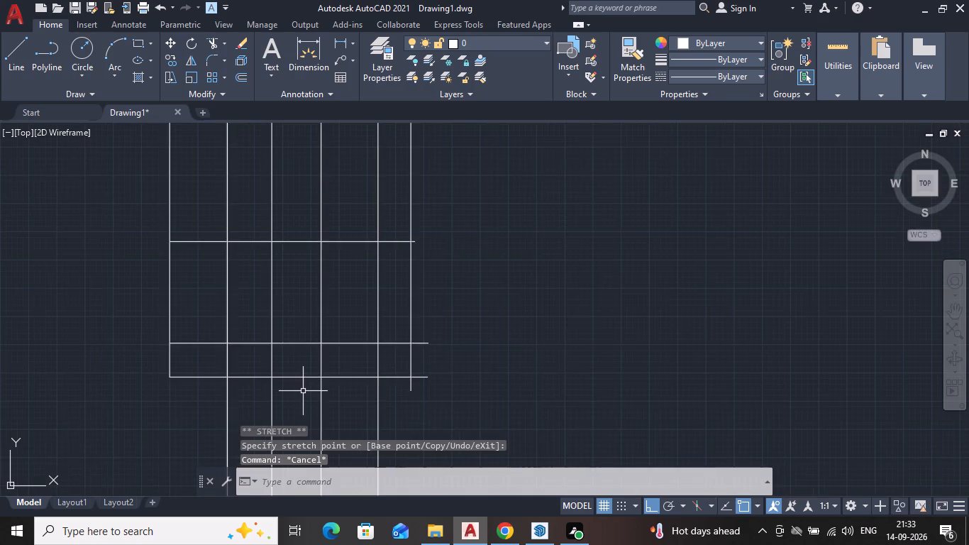
scroll(303, 391, up, 1)
middle_drag(303, 386, 391, 375)
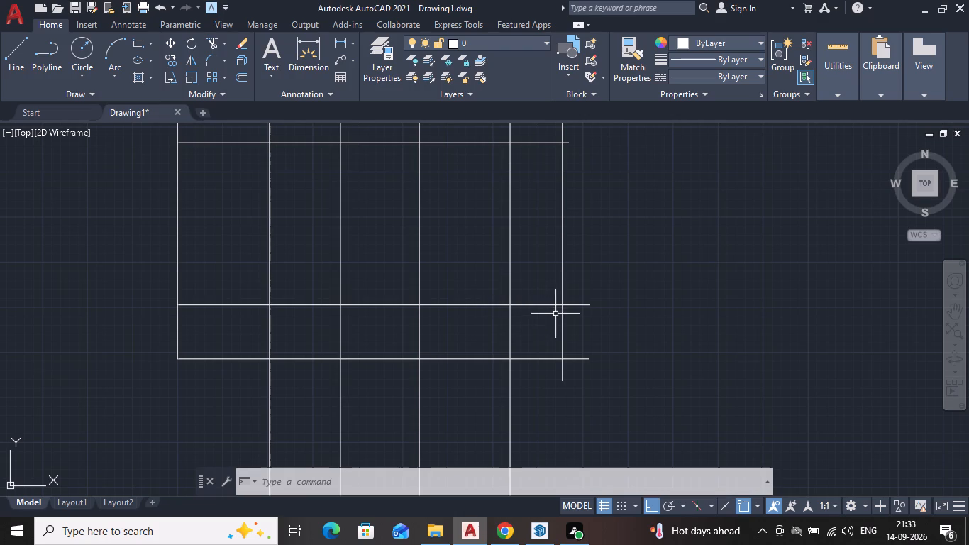
click(561, 292)
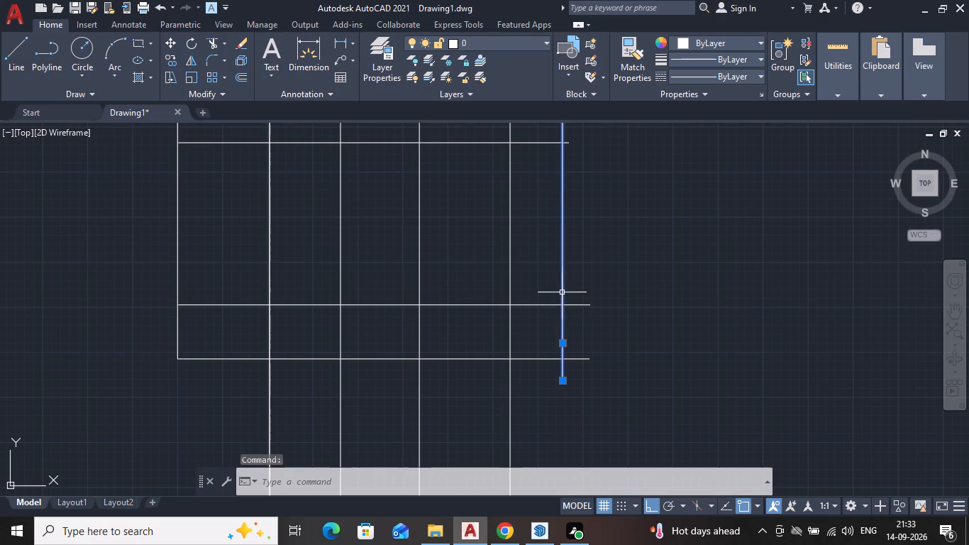
key(m)
key(Return)
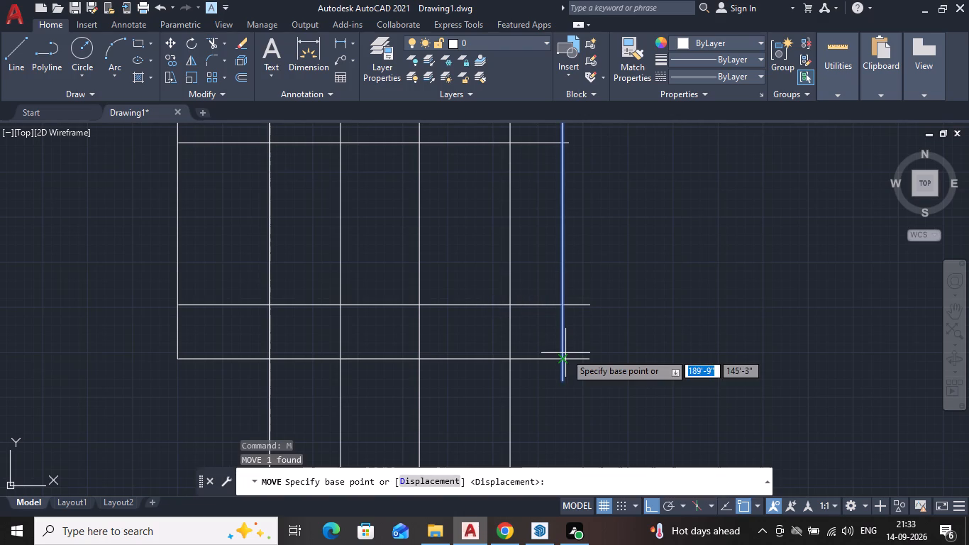
click(560, 357)
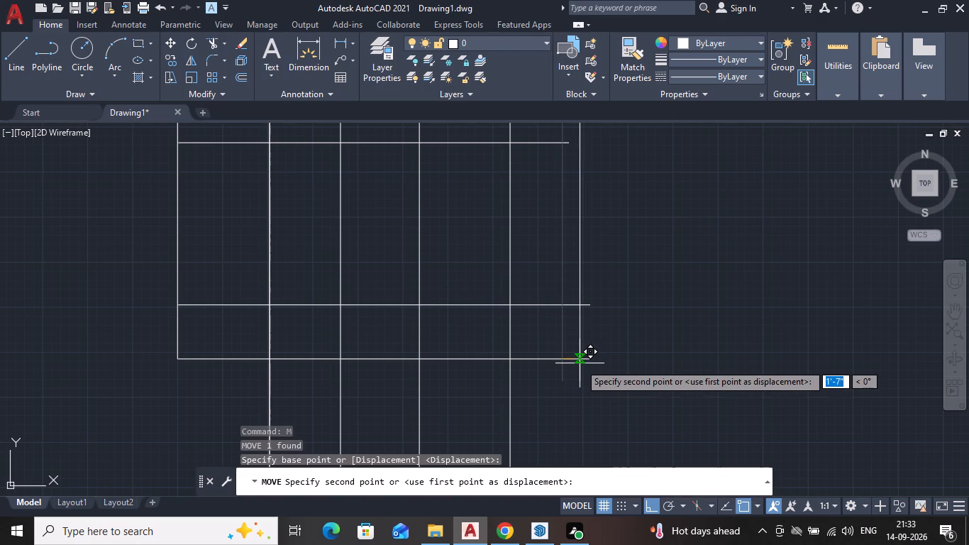
click(582, 363)
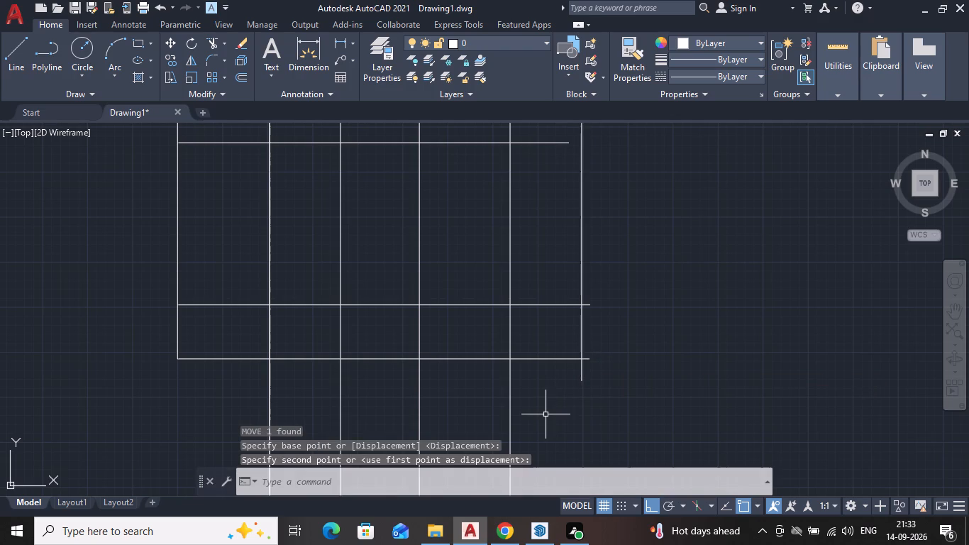
key(Escape)
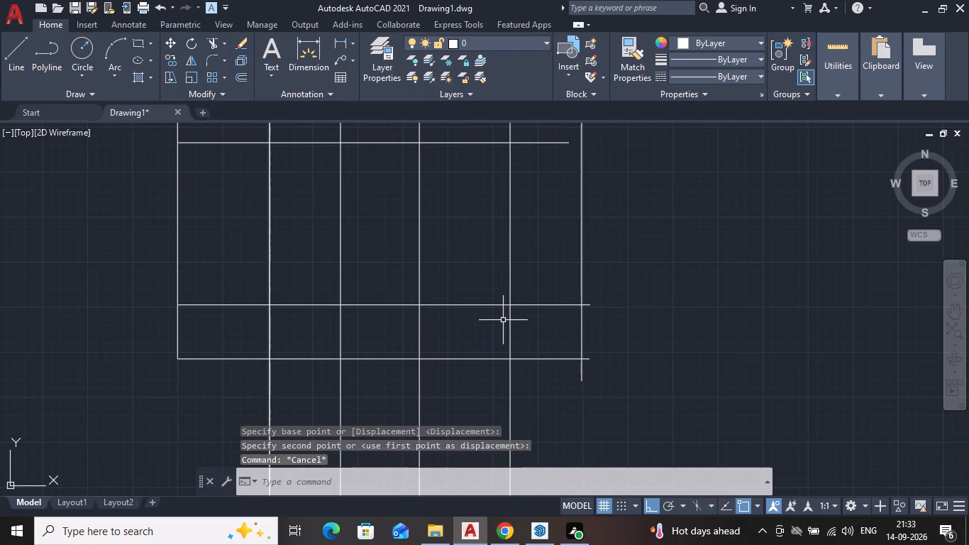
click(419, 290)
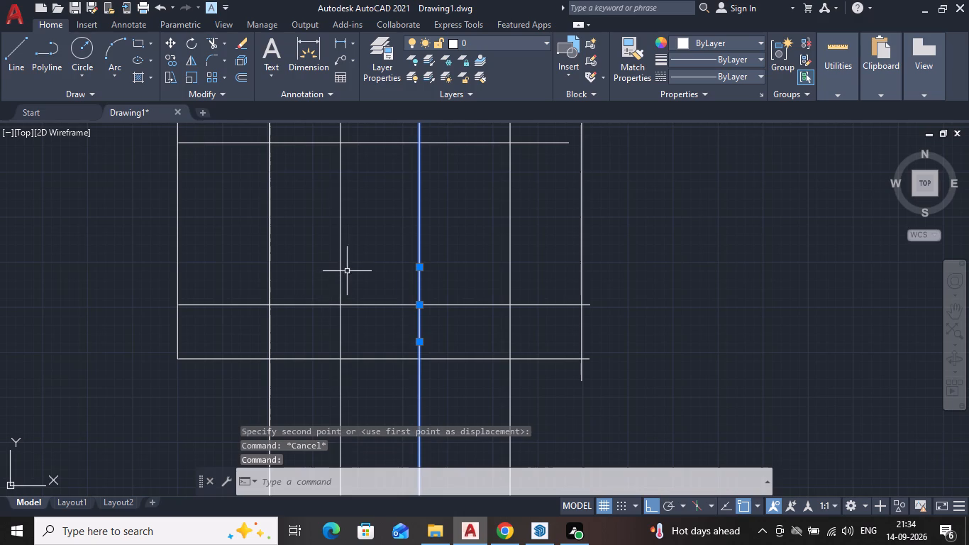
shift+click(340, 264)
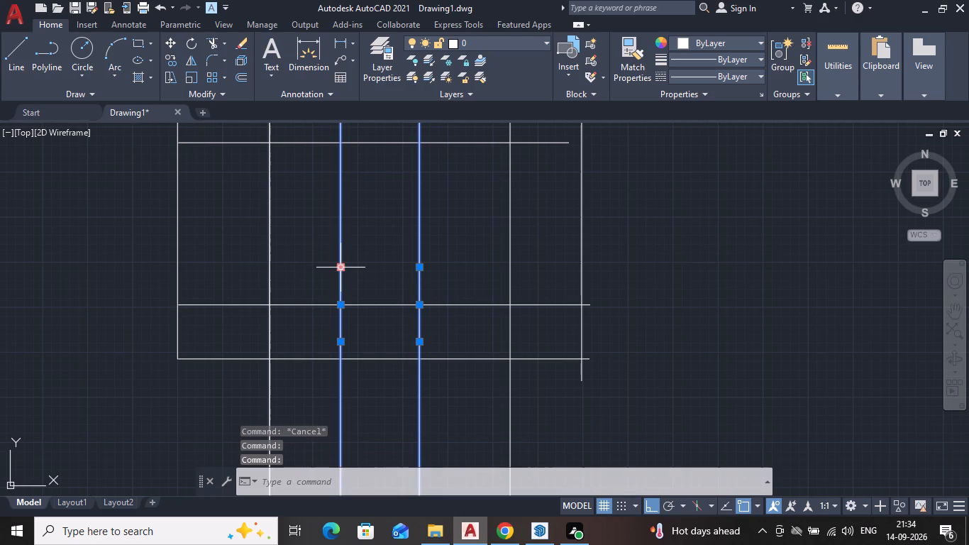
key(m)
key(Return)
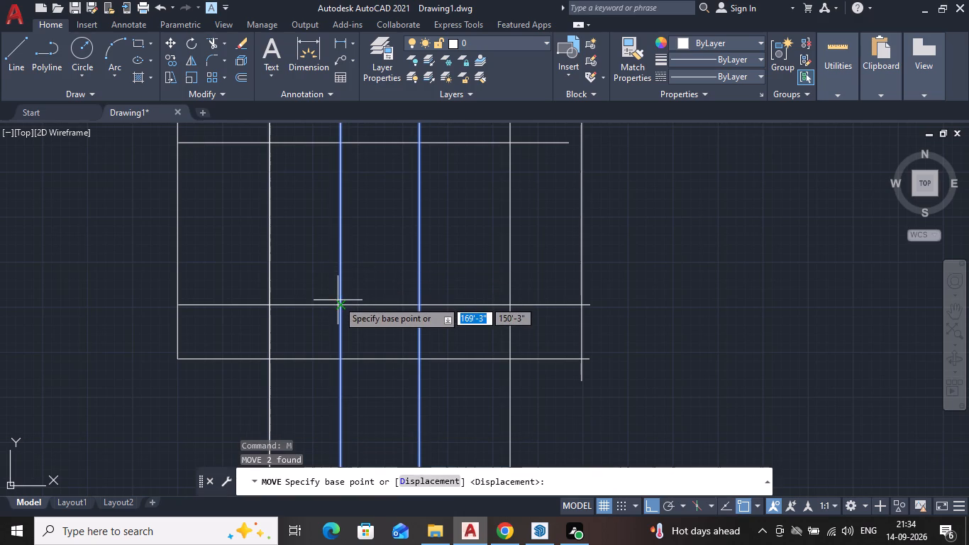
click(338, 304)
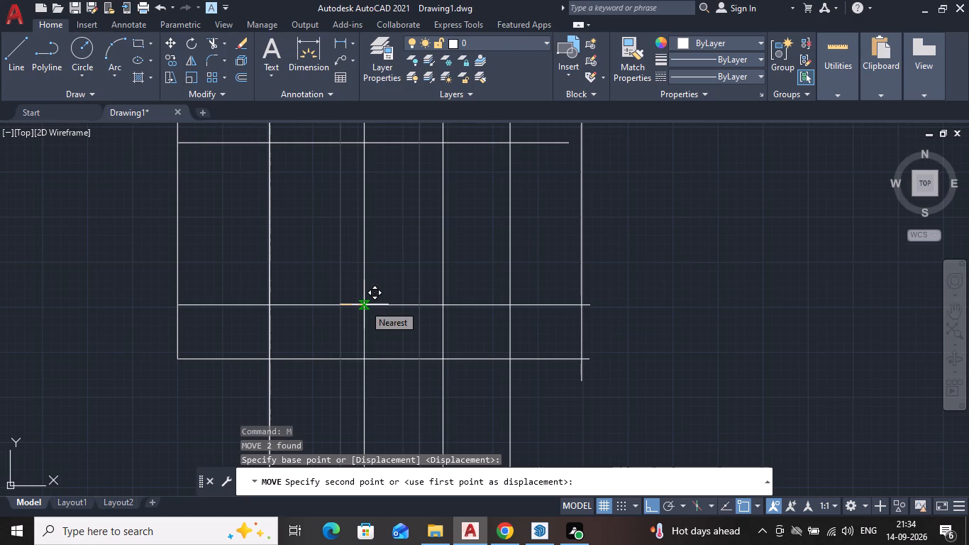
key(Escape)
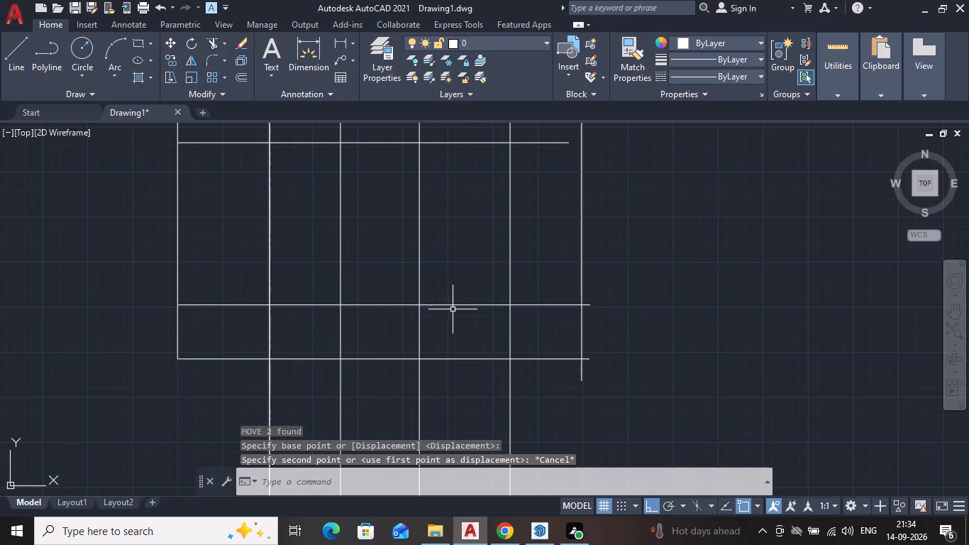
Move the third and fourth interior vertical construction lines from the left together a short distance toward the right boundary.
click(419, 276)
shift+click(509, 282)
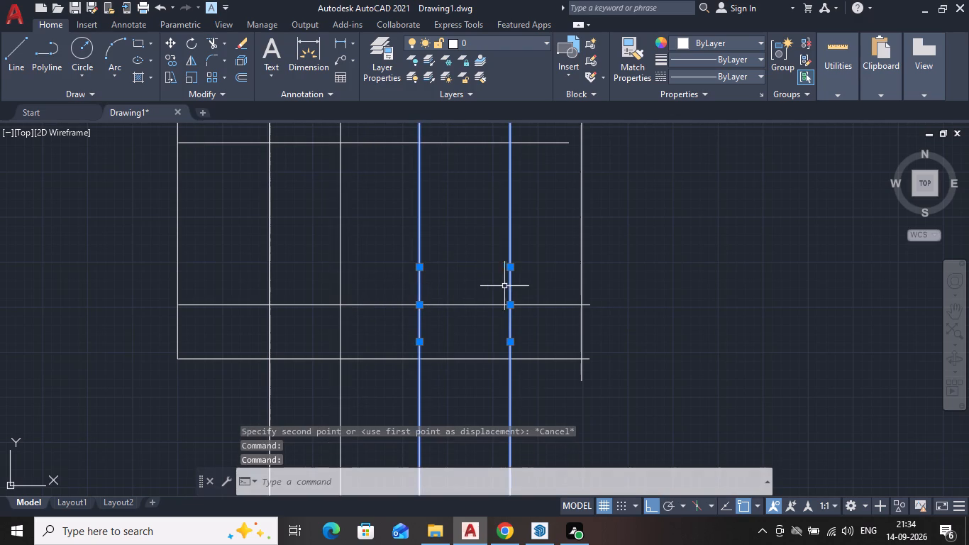
key(m)
key(Return)
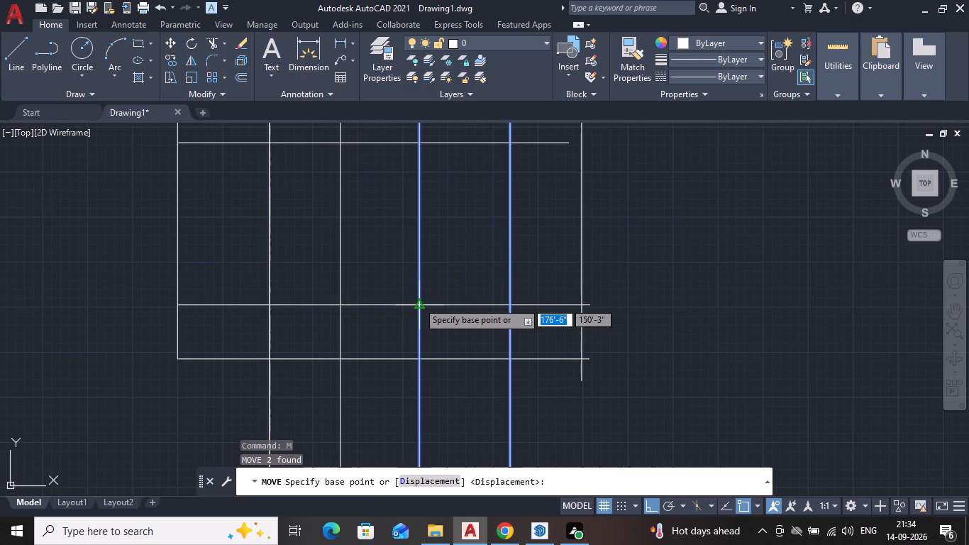
click(418, 302)
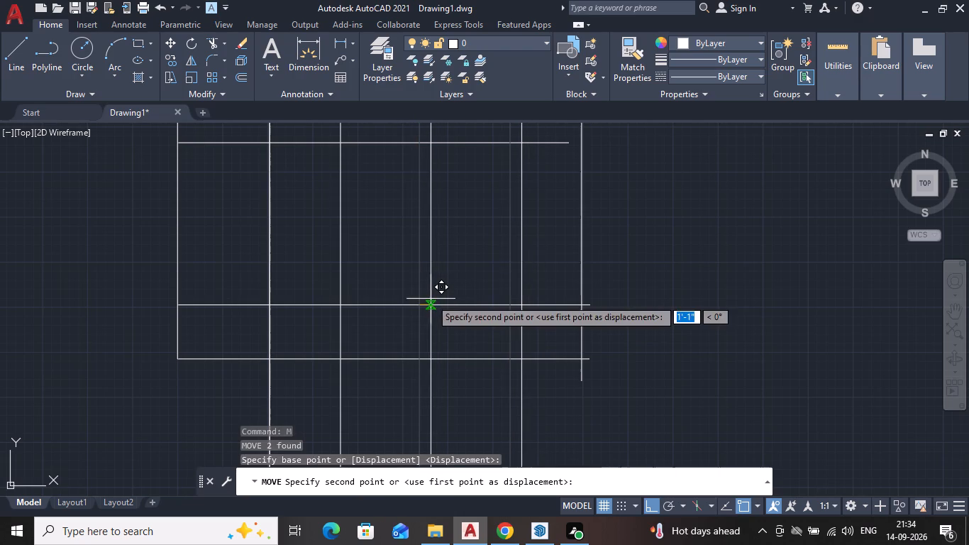
click(436, 297)
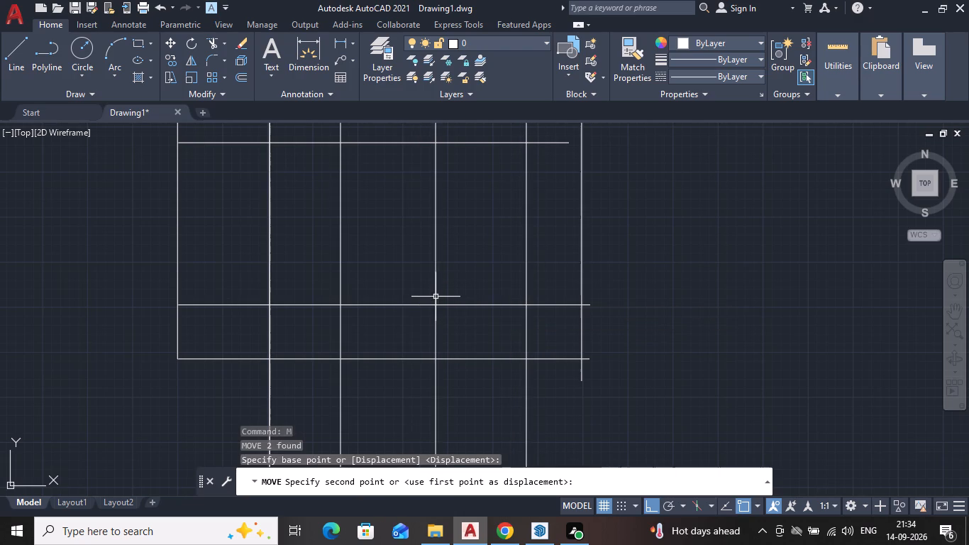
key(Escape)
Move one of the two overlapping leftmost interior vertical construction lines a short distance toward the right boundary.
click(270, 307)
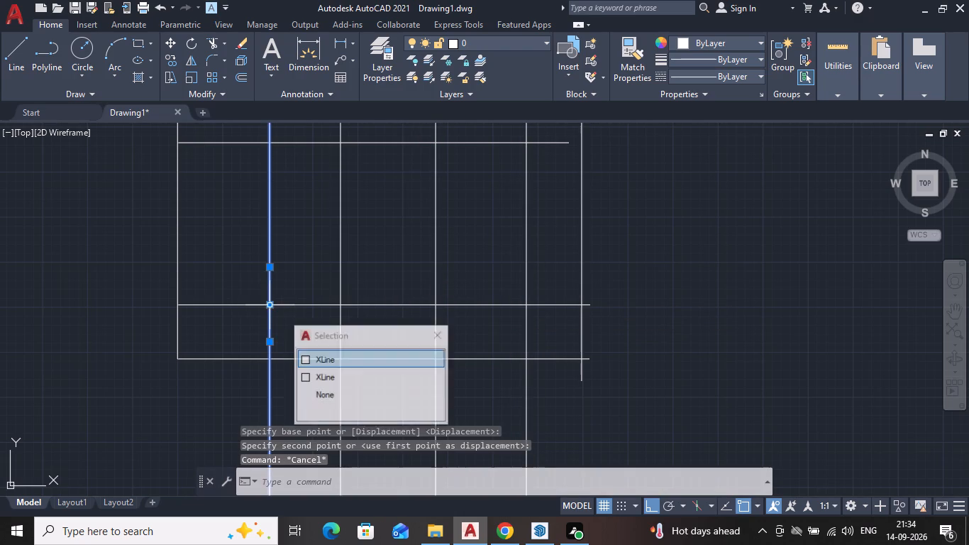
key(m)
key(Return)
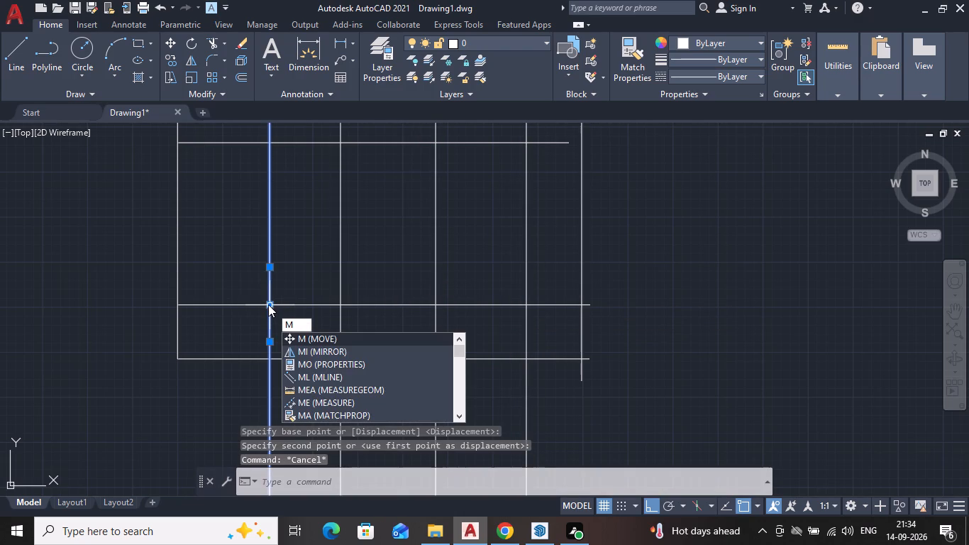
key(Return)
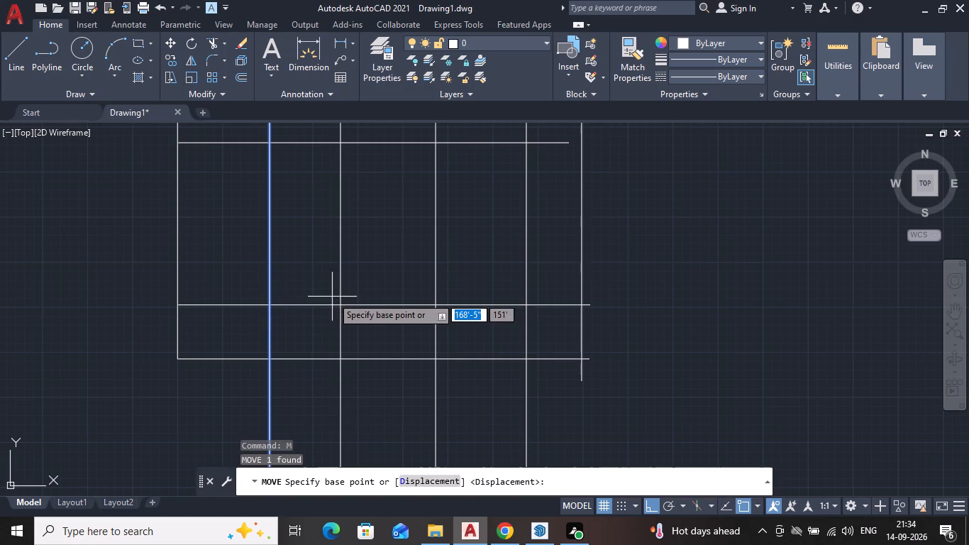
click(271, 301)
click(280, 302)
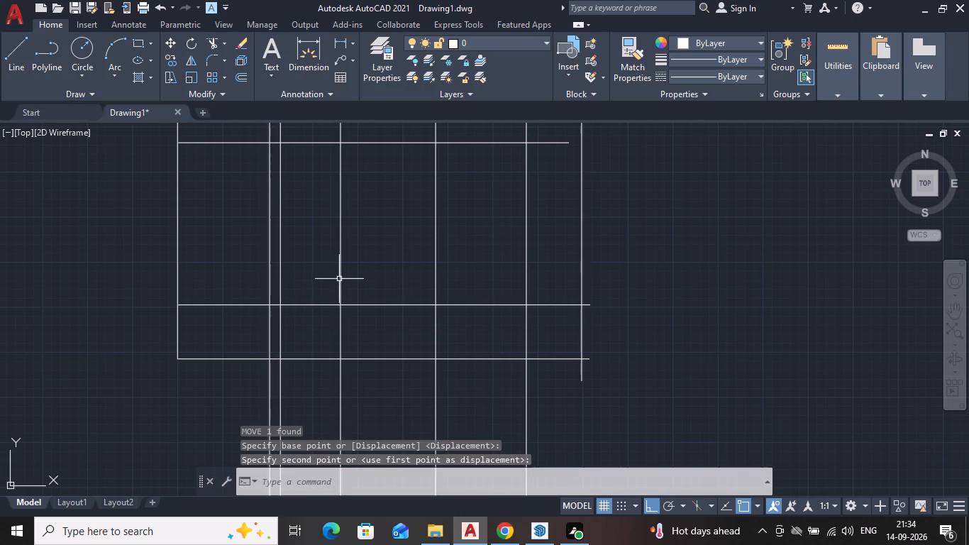
Move the second interior vertical division toward the right boundary, placing it about 8' from the original leftmost interior line.
click(343, 275)
click(338, 277)
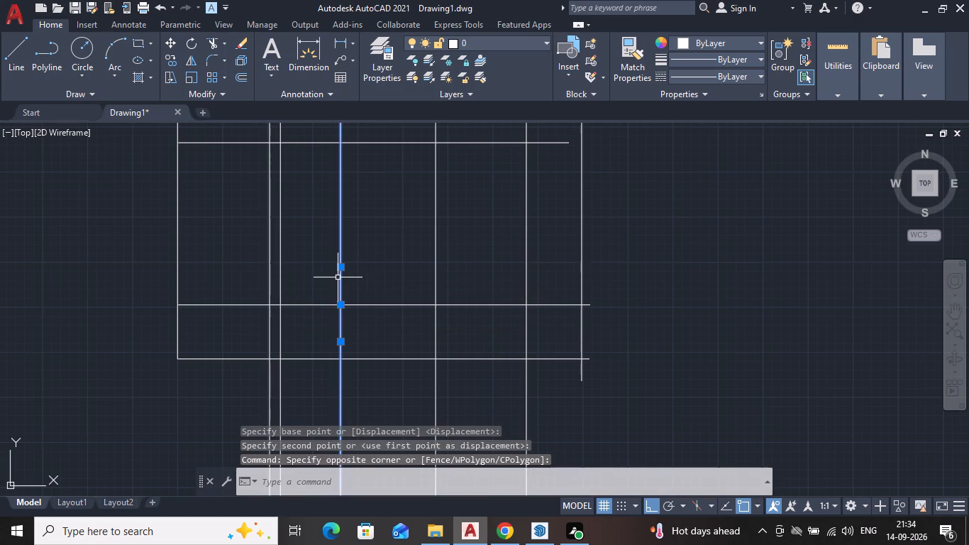
key(m)
key(Return)
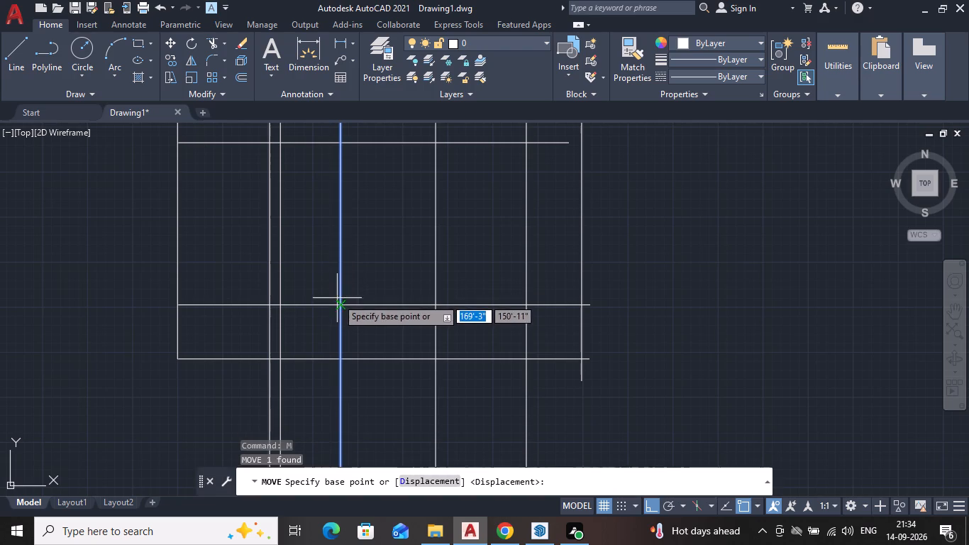
click(340, 302)
click(356, 302)
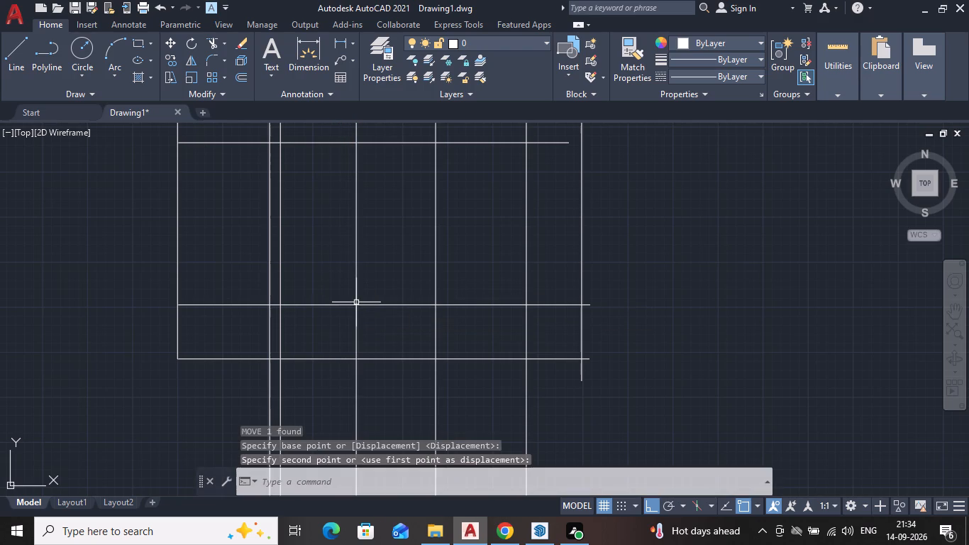
Delete the duplicate vertical construction line just right of the leftmost interior division.
click(280, 341)
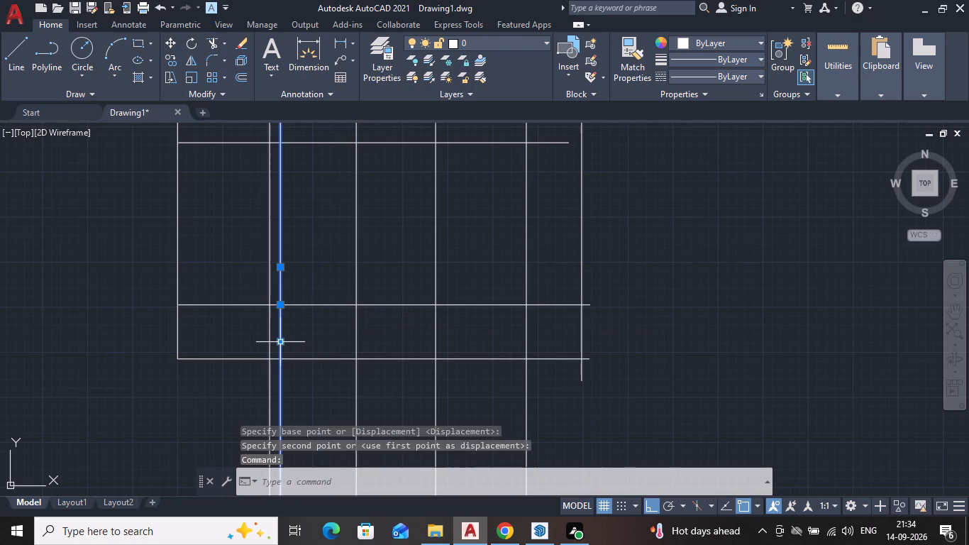
key(Delete)
Stretch the right end of the third horizontal line from the bottom about 5'-5" outward, past the right boundary.
scroll(286, 269, down, 1)
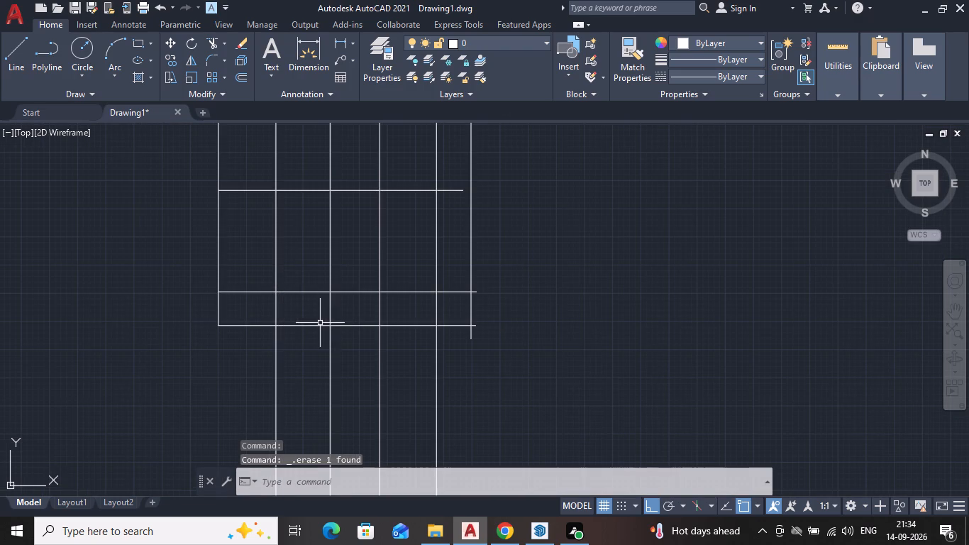
scroll(319, 321, up, 1)
scroll(319, 321, down, 1)
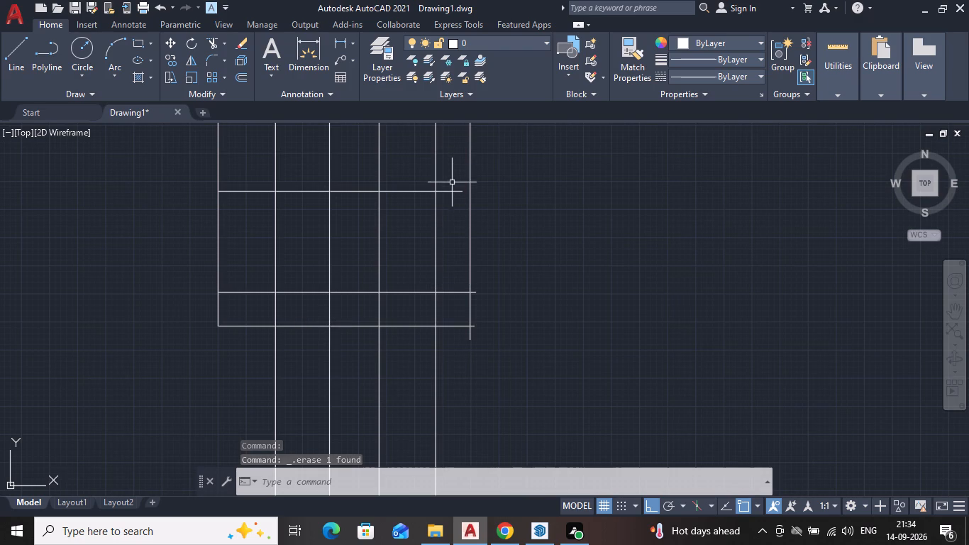
click(452, 192)
click(465, 190)
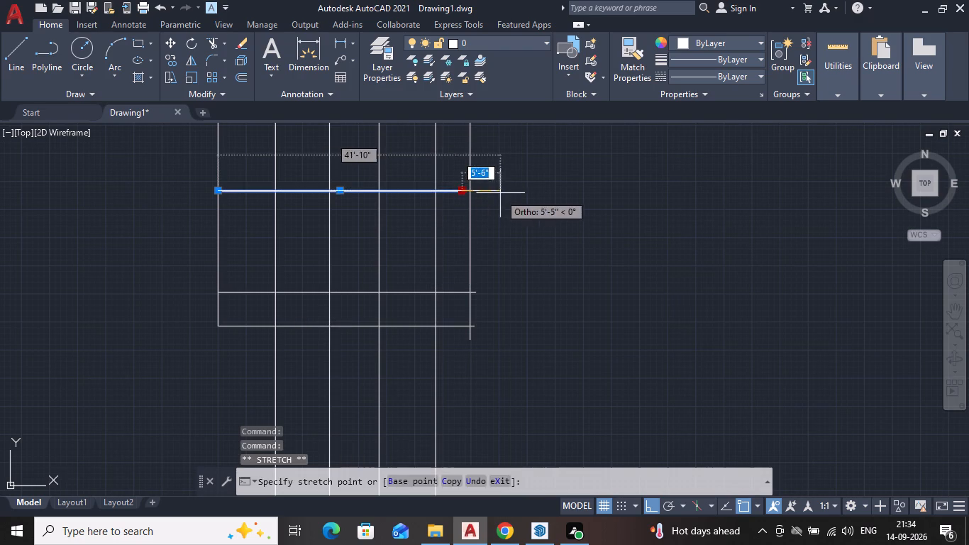
click(501, 192)
key(Escape)
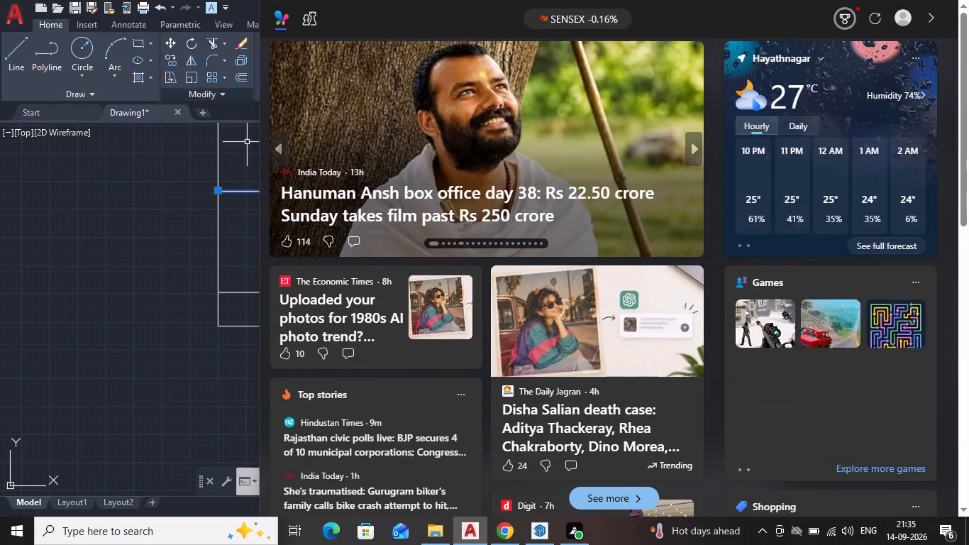
key(Escape)
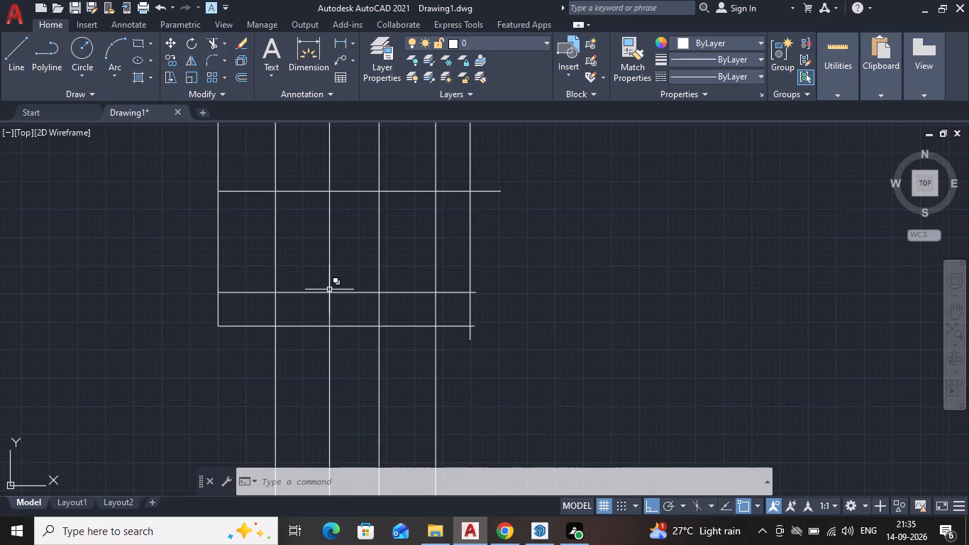
Draw a rectangle about 6'-1" wide and 10'-1" high, starting where the leftmost interior vertical meets the second horizontal line from the bottom.
scroll(319, 274, up, 1)
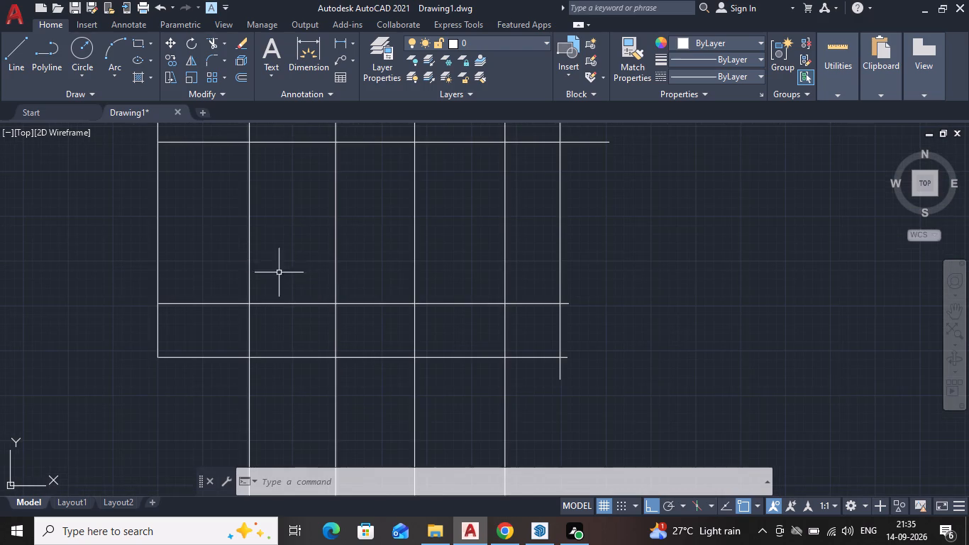
scroll(259, 264, up, 1)
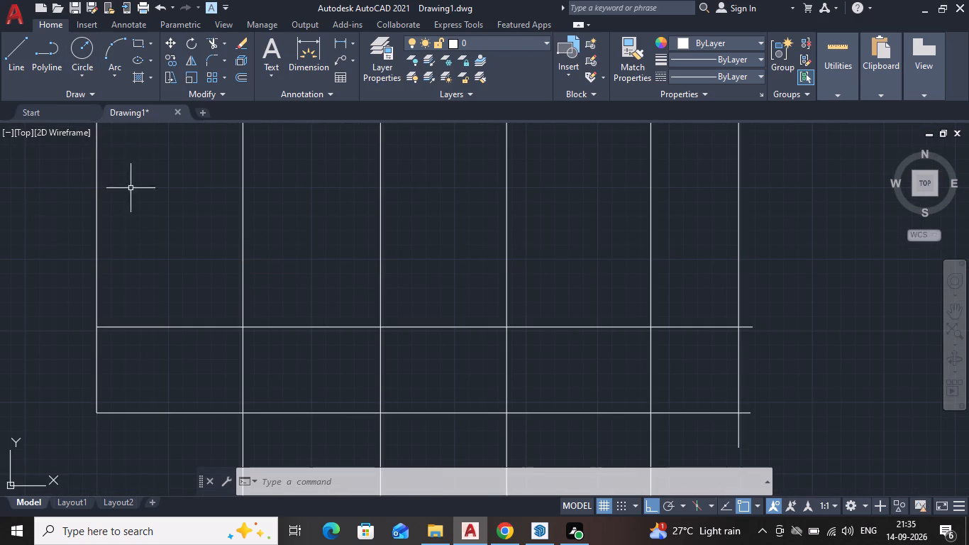
text(RE)
key(c)
key(Return)
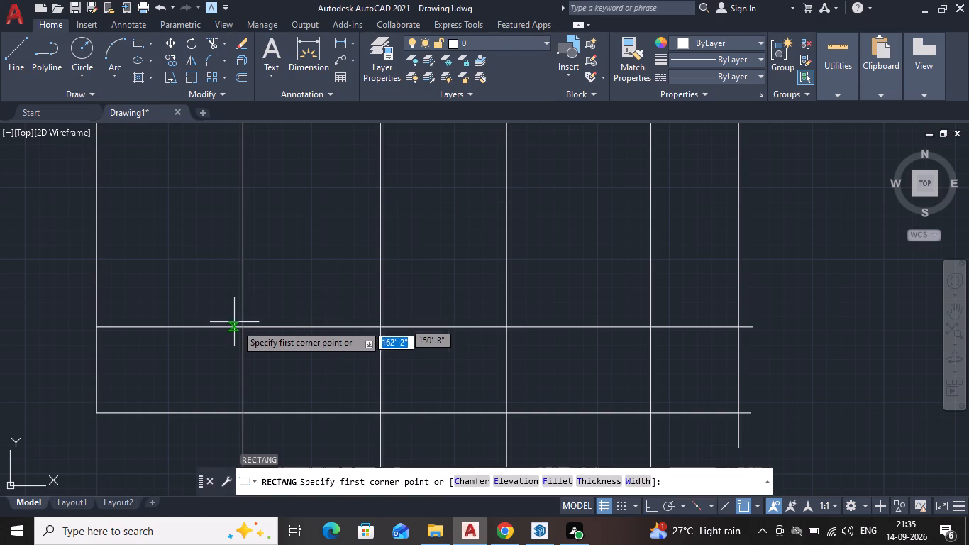
click(243, 327)
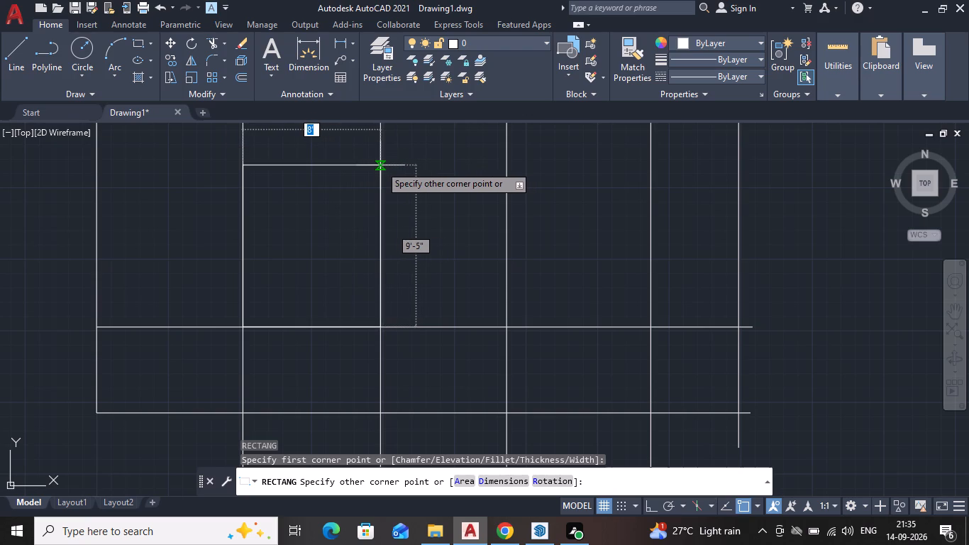
middle_drag(364, 177, 360, 193)
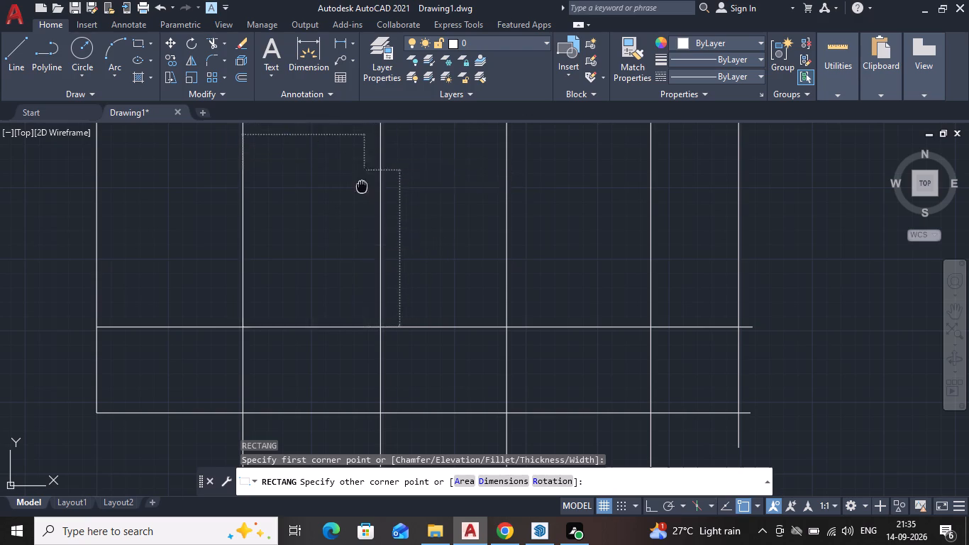
middle_drag(360, 193, 338, 268)
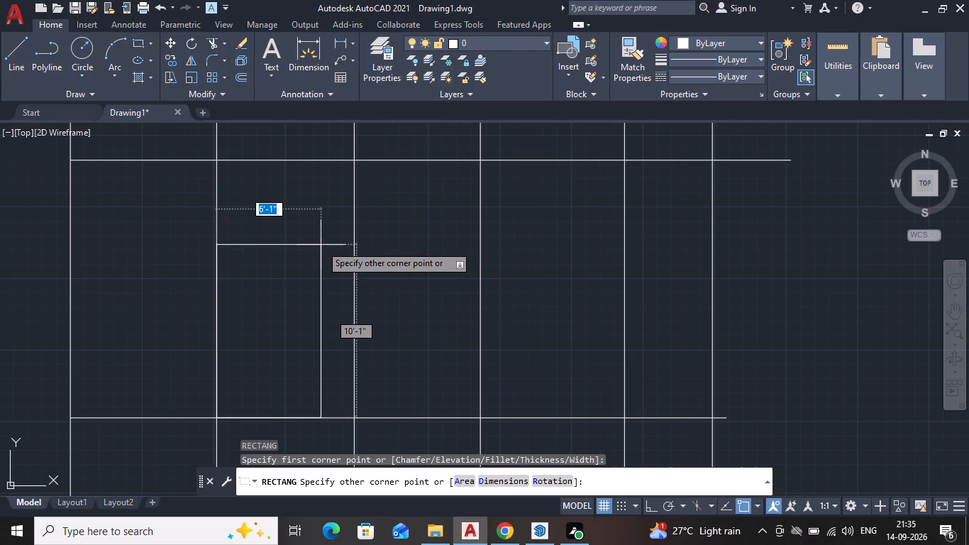
click(320, 244)
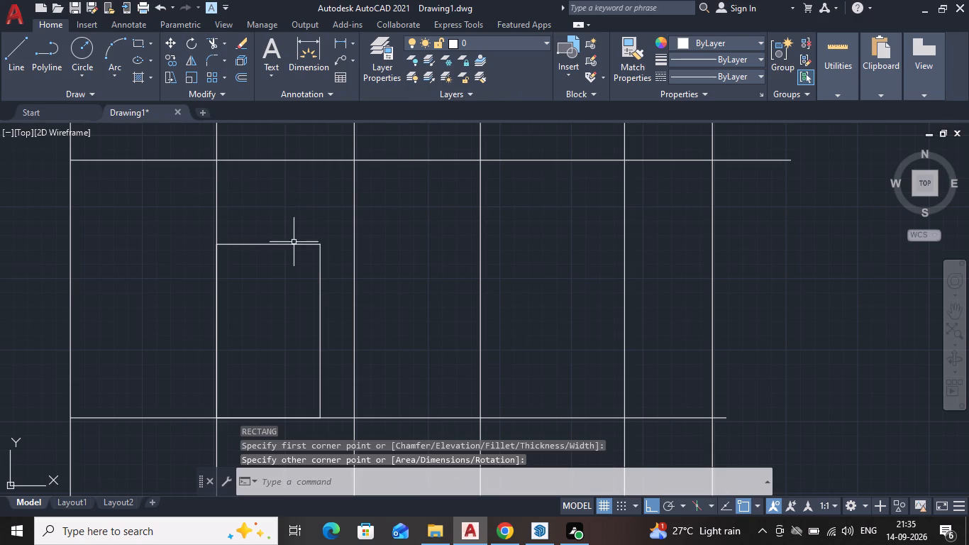
Delete the two leftmost interior vertical construction lines, one beside the new rectangle and one along its left edge.
click(356, 294)
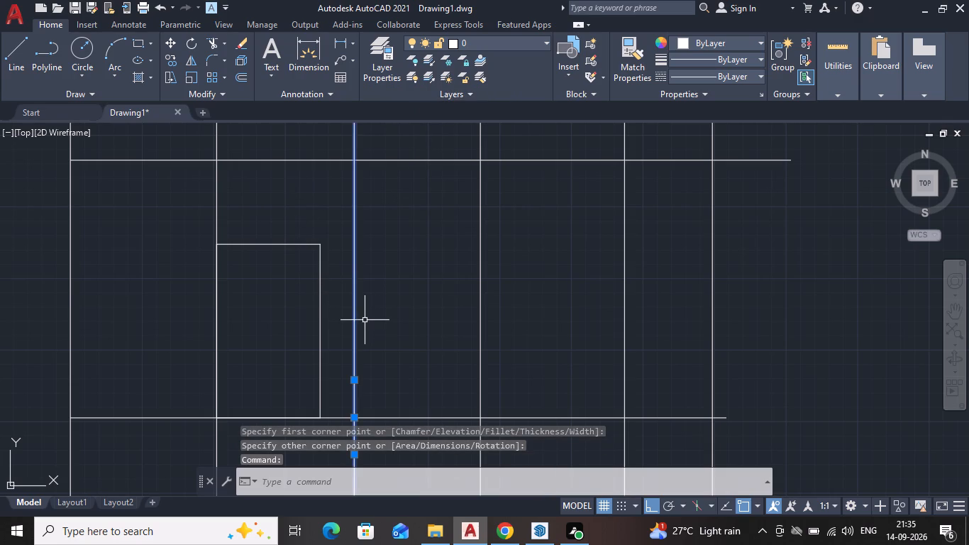
key(Delete)
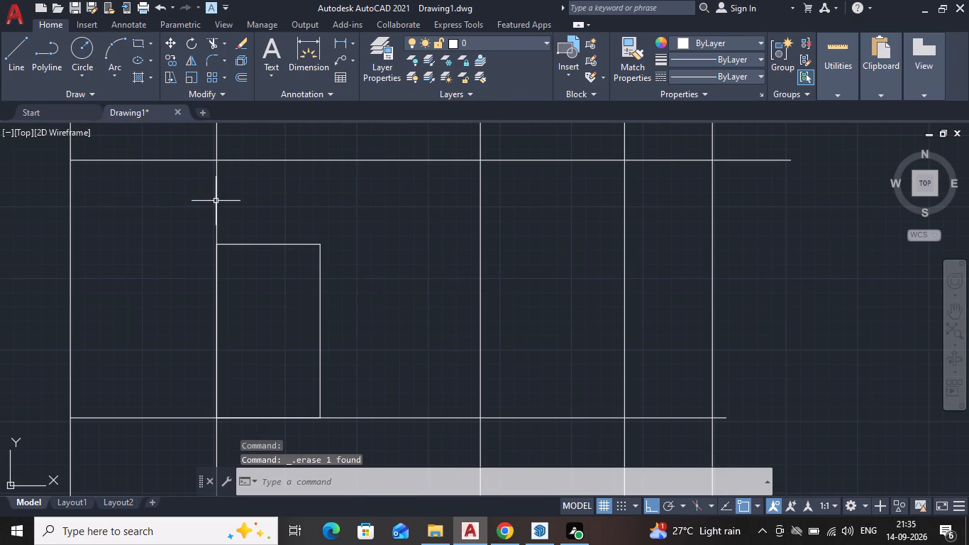
click(216, 201)
key(Delete)
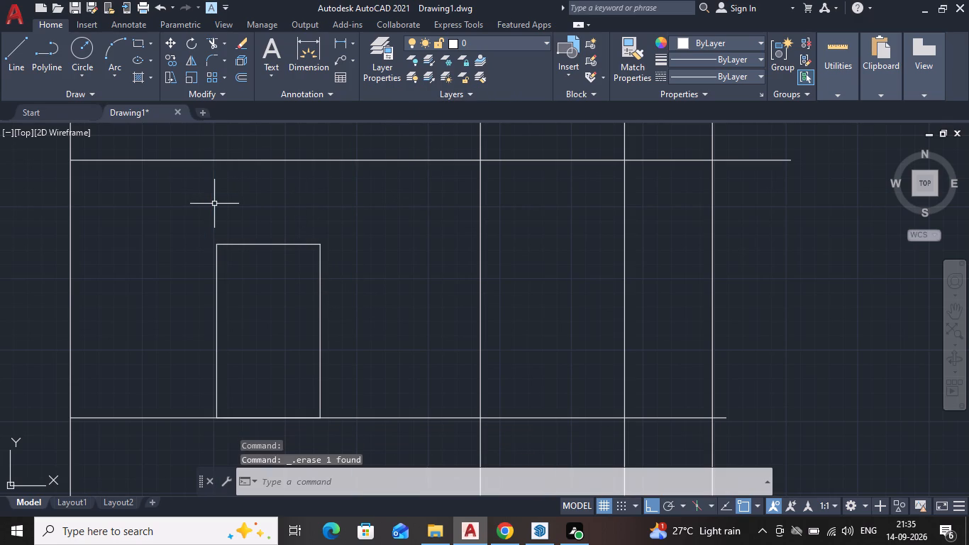
Offset the new rectangle 3" outward.
scroll(550, 95, down, 3)
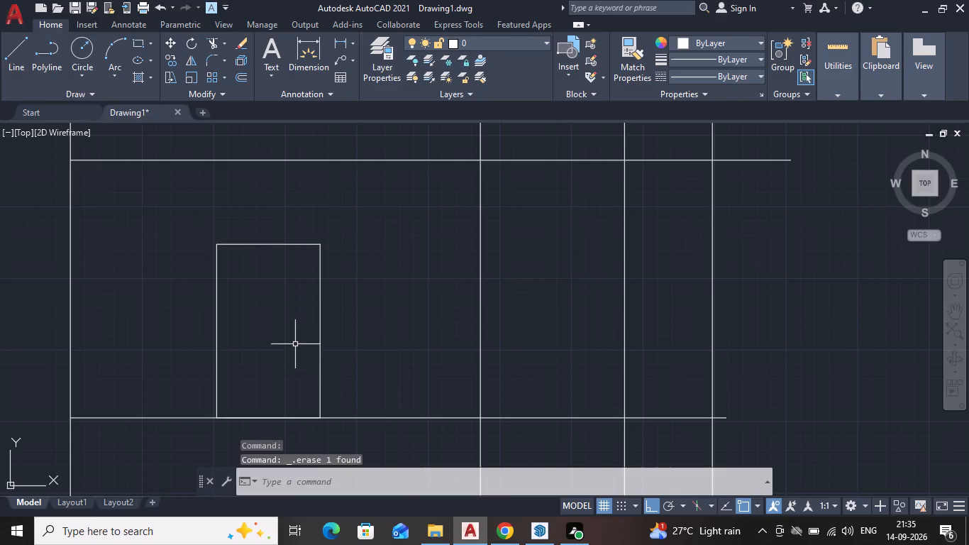
scroll(295, 344, down, 2)
middle_drag(299, 334, 330, 231)
scroll(330, 231, up, 1)
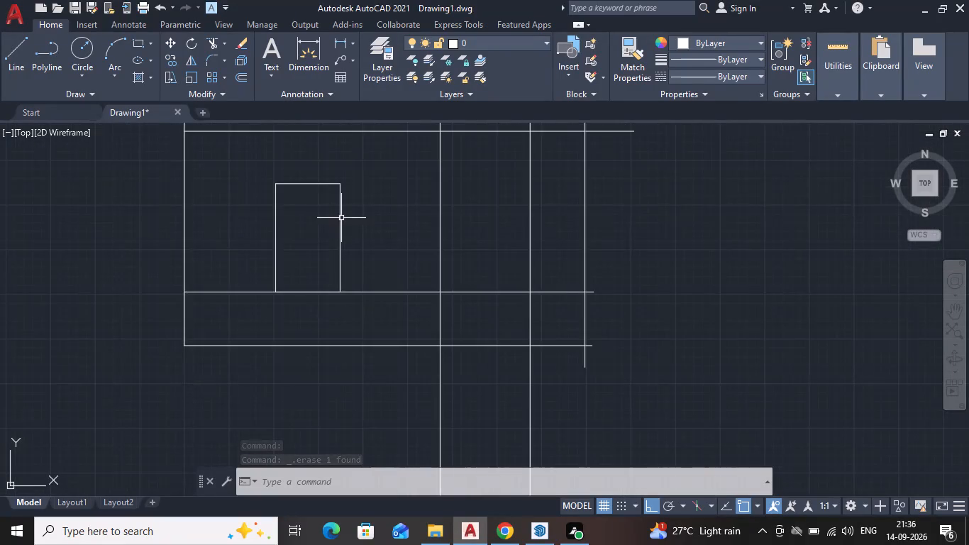
middle_drag(336, 215, 279, 217)
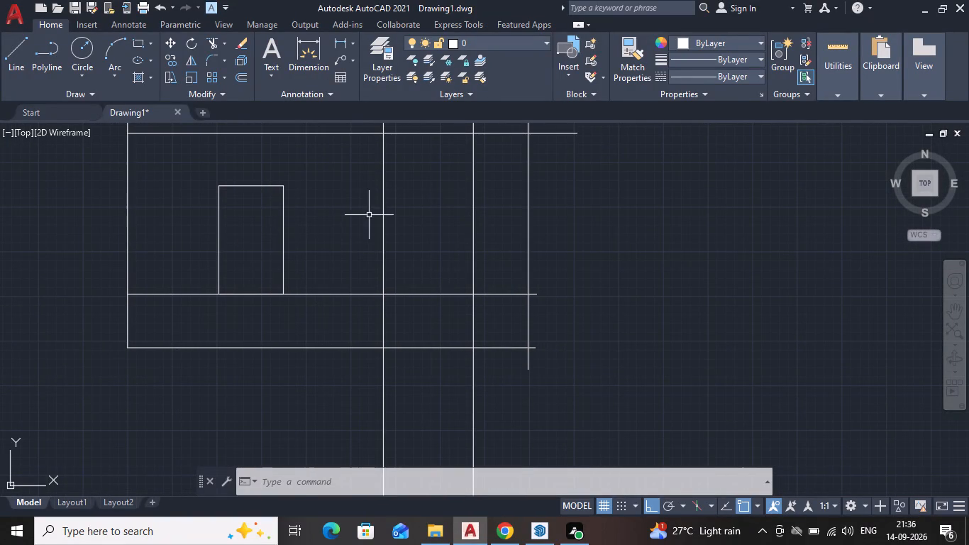
scroll(233, 219, up, 2)
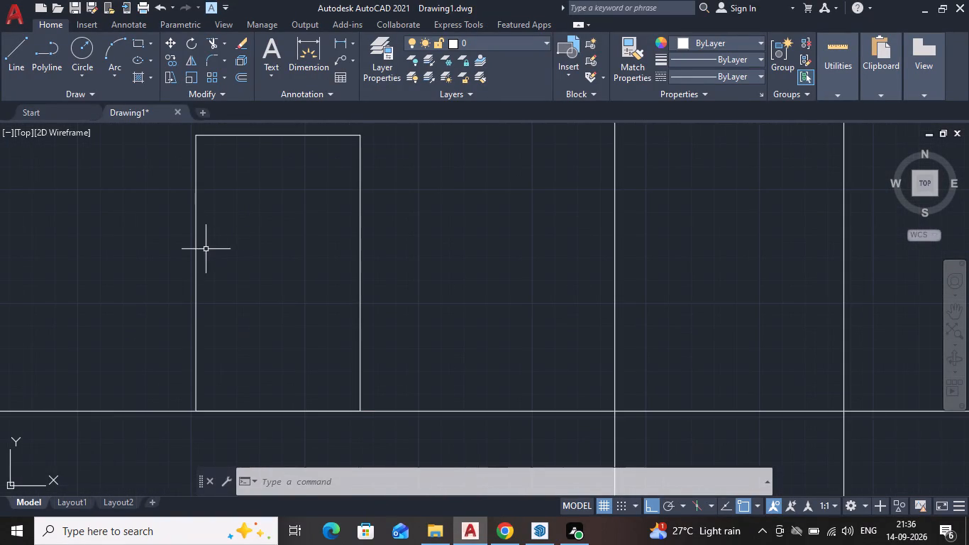
click(196, 259)
key(o)
text(FF)
key(Return)
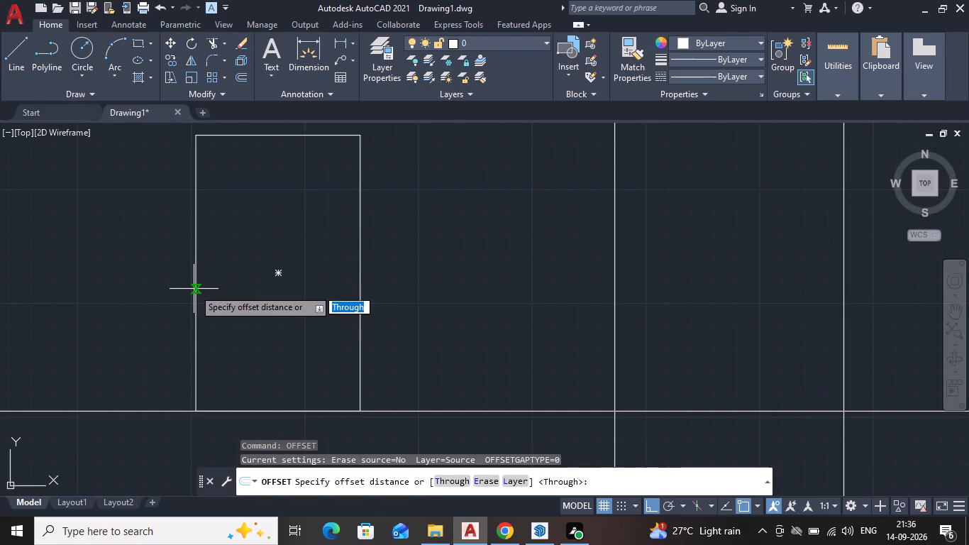
click(196, 295)
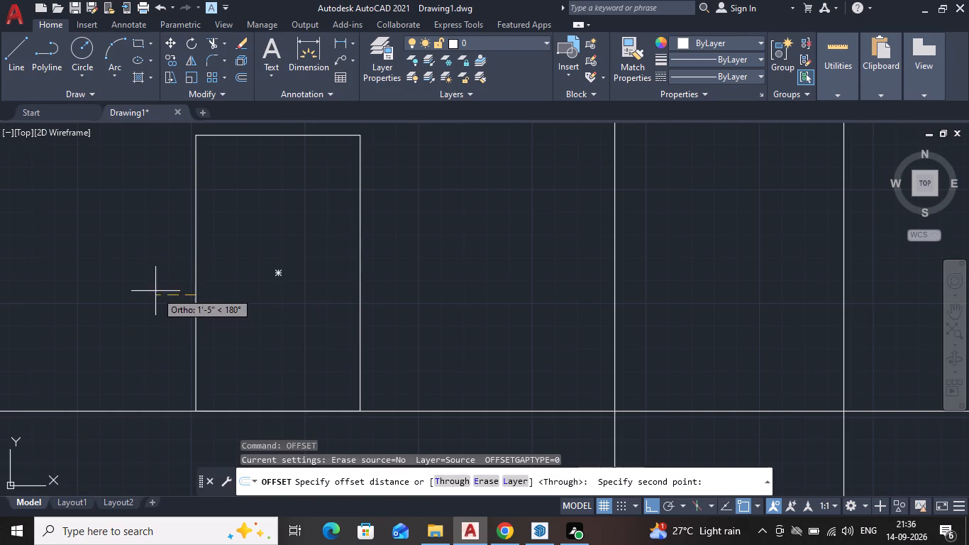
key(3)
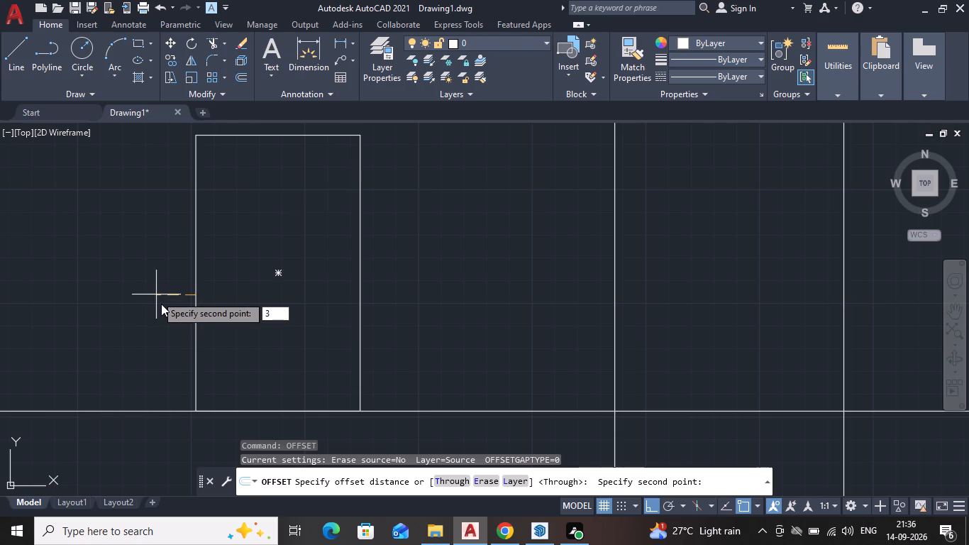
key(shift+quotedbl)
key(Return)
click(128, 287)
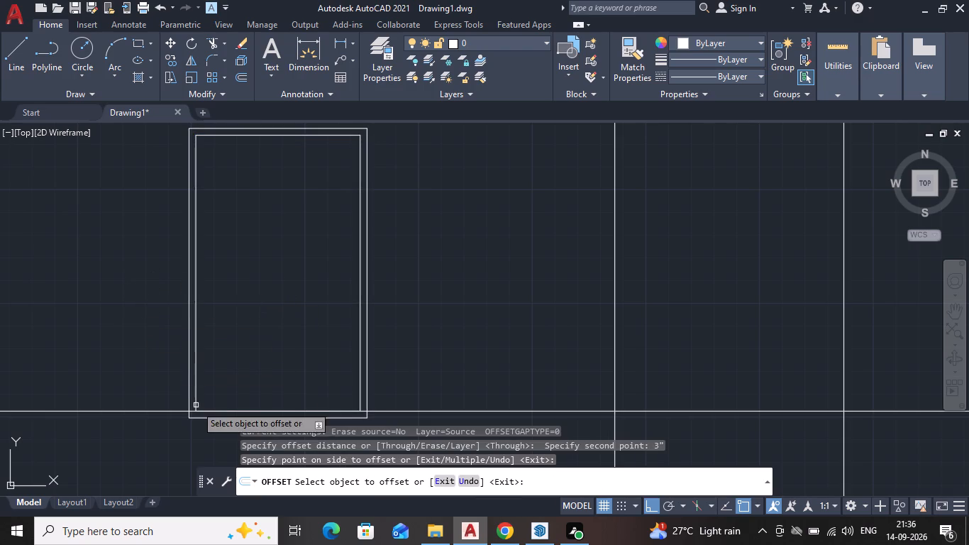
scroll(187, 390, up, 2)
middle_drag(187, 385, 188, 382)
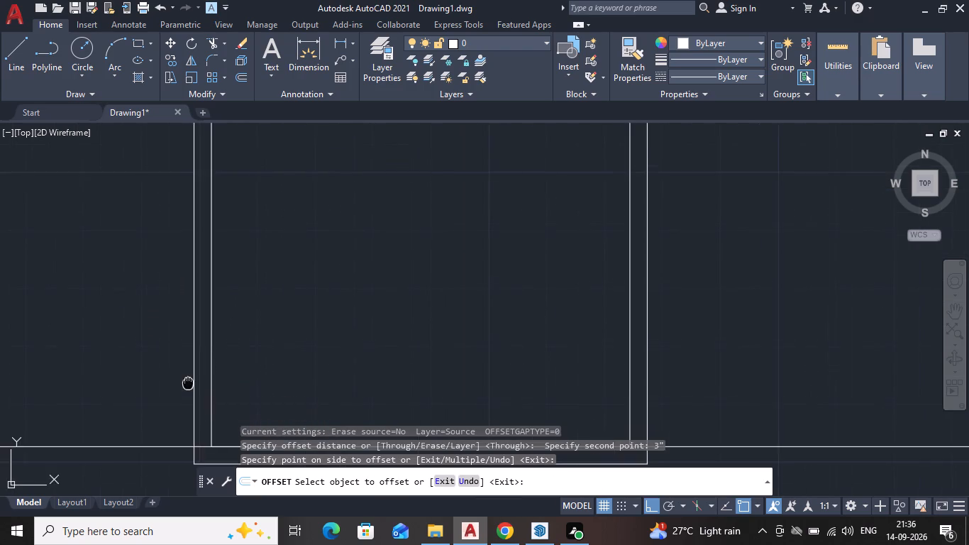
middle_drag(188, 382, 148, 212)
key(space)
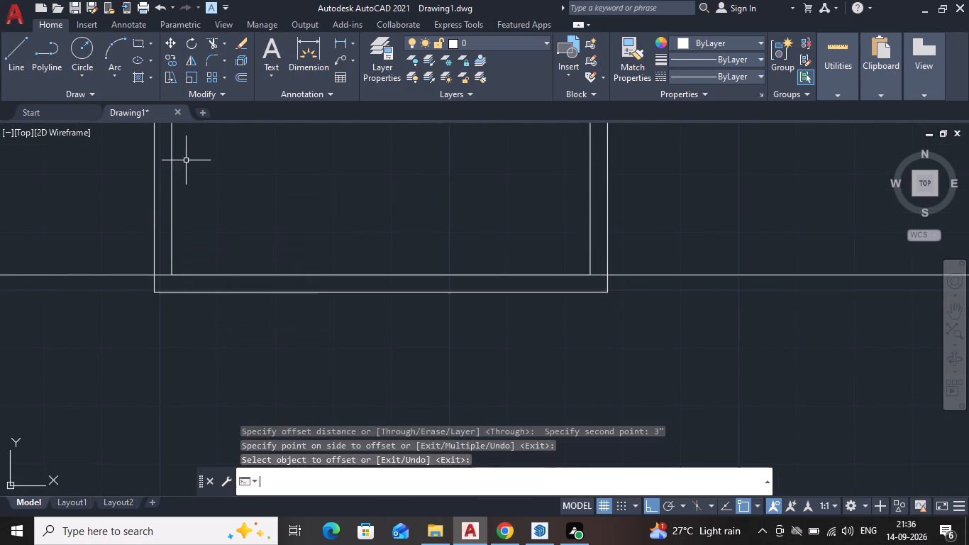
Explode the outer offset rectangle into separate lines.
click(153, 231)
key(e)
key(c)
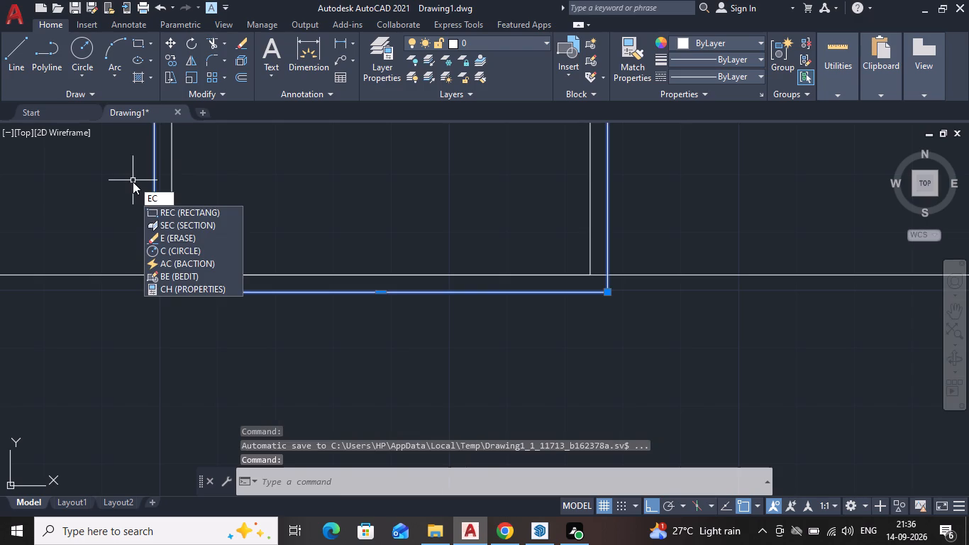
key(BackSpace)
text(XPL)
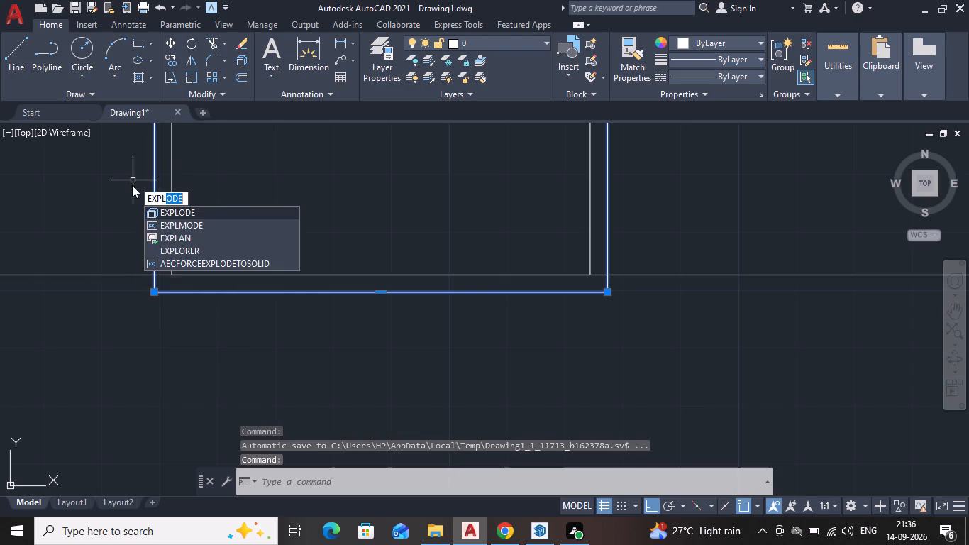
click(220, 205)
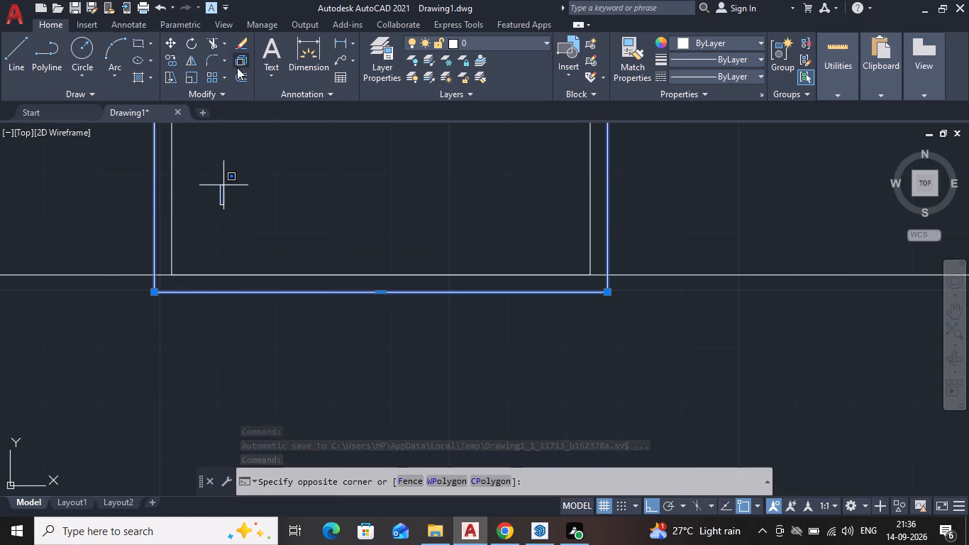
key(Escape)
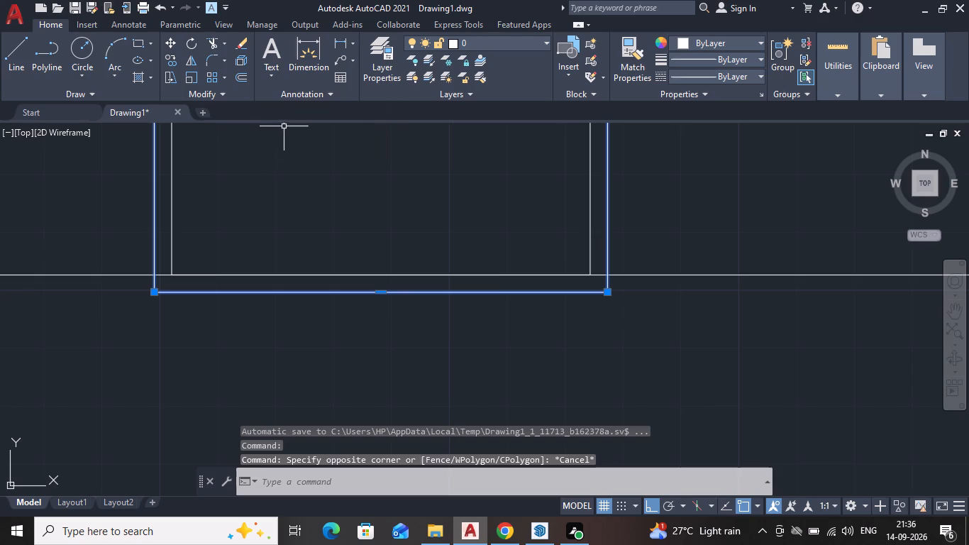
text(EX)
click(301, 290)
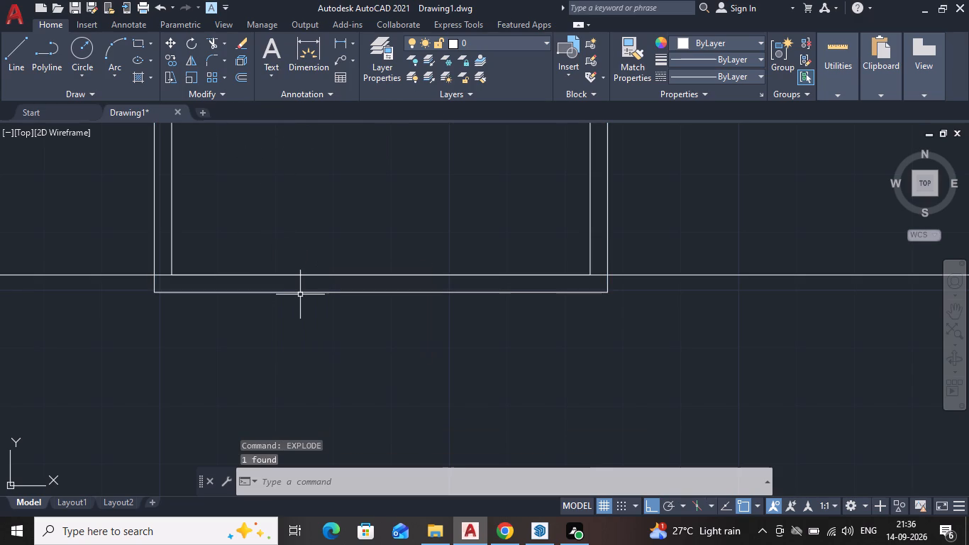
Delete the bottom edge of the exploded outer rectangle.
click(299, 294)
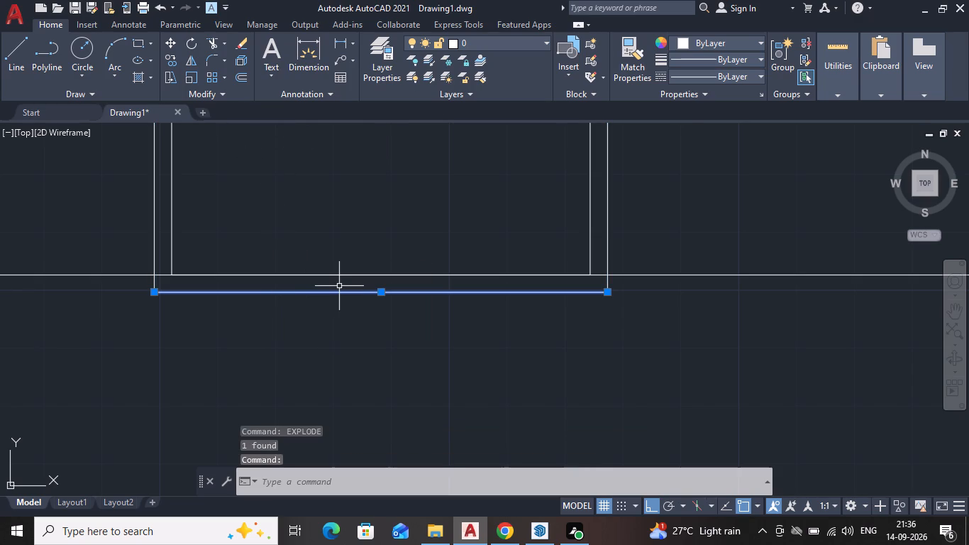
key(Delete)
Trim the two outer frame sides where they extend below the horizontal base line of the inner rectangle.
text(TR)
key(Return)
key(Return)
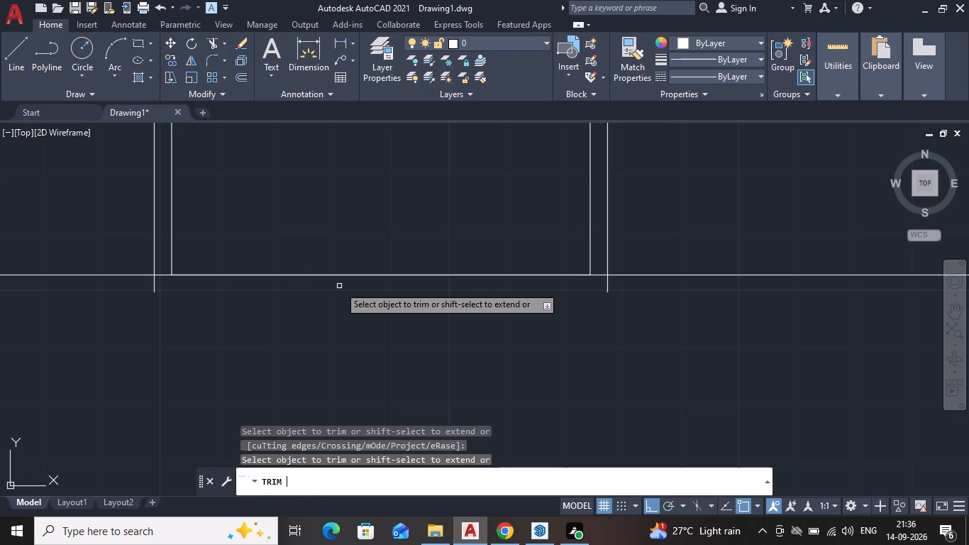
scroll(65, 342, up, 2)
drag(263, 198, 305, 211)
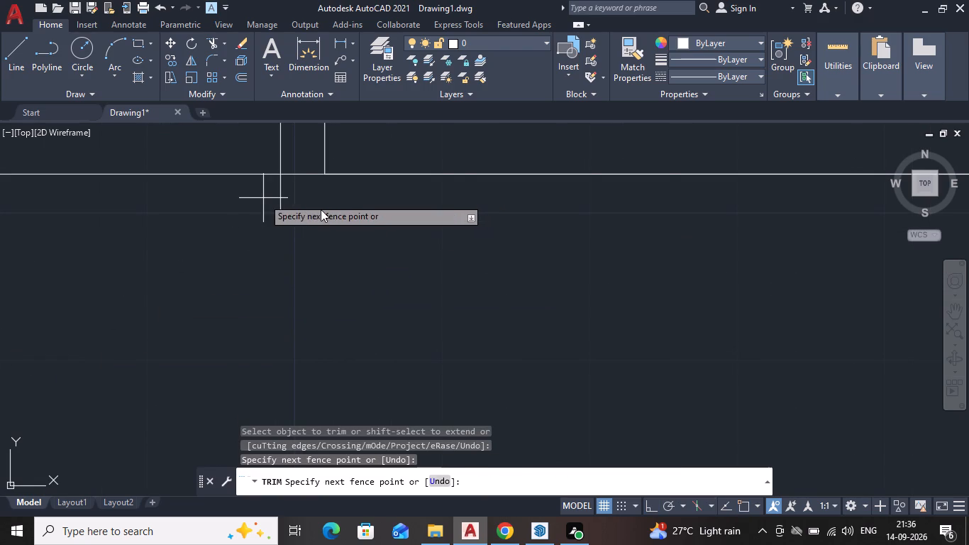
drag(276, 189, 317, 200)
drag(293, 192, 264, 178)
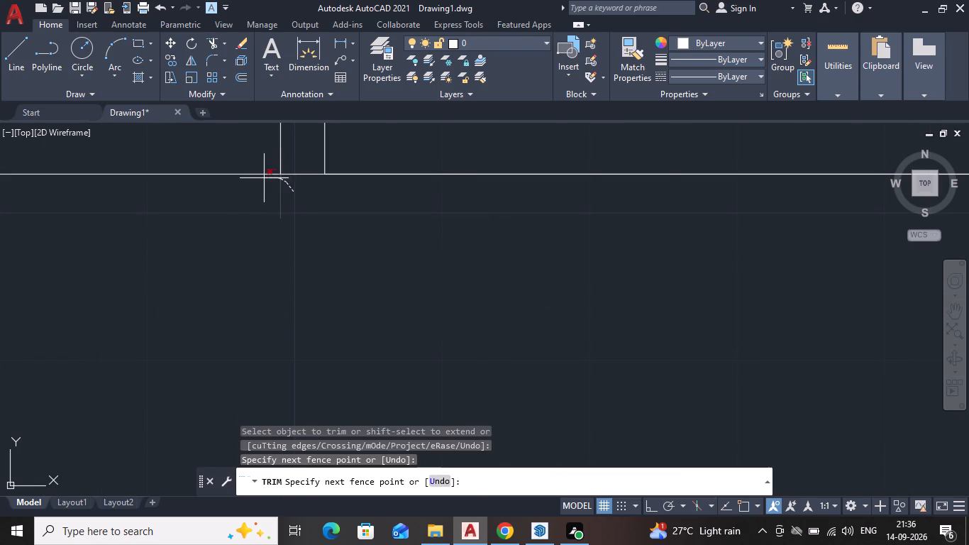
drag(264, 178, 260, 185)
scroll(445, 255, down, 3)
middle_drag(453, 255, 265, 229)
scroll(494, 211, down, 1)
scroll(495, 207, up, 1)
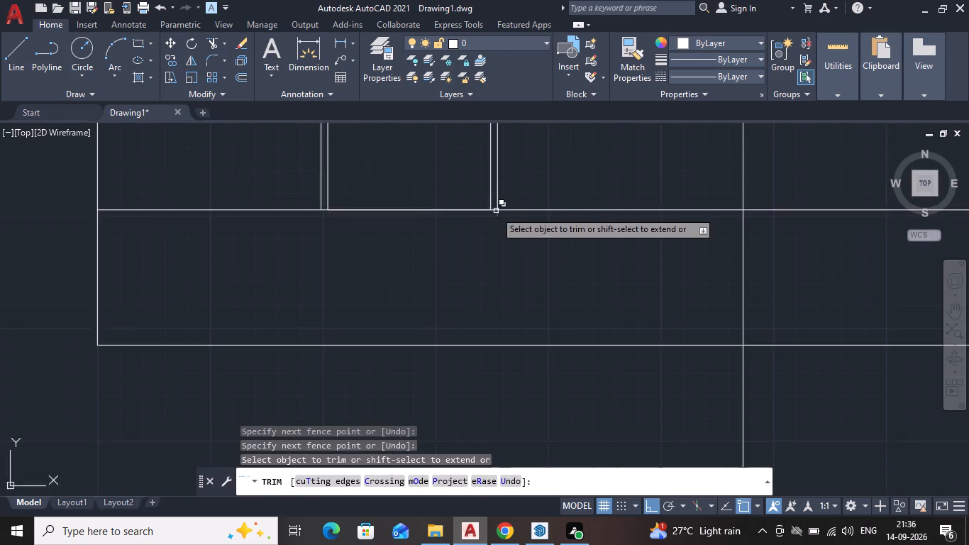
scroll(495, 204, up, 2)
scroll(511, 261, up, 2)
drag(485, 221, 509, 221)
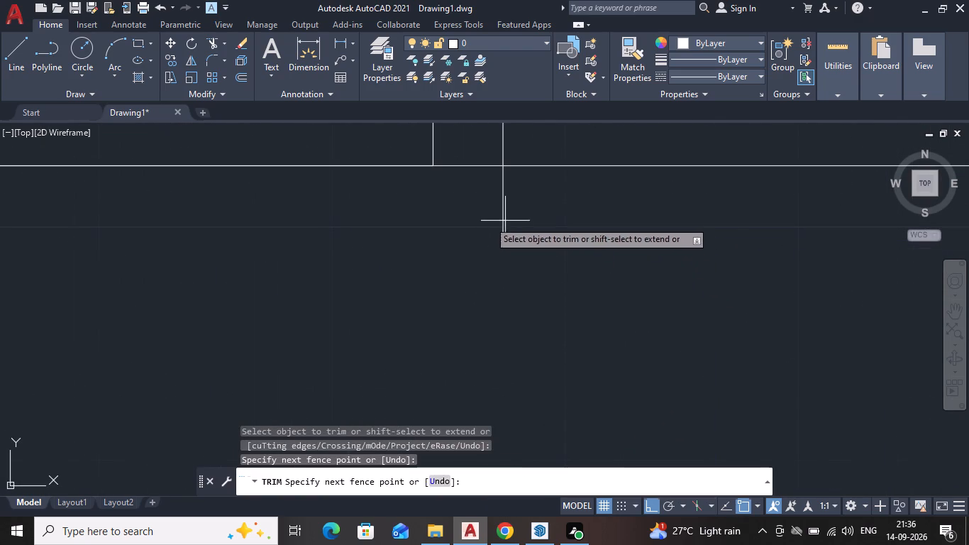
drag(509, 221, 524, 215)
scroll(339, 224, down, 10)
middle_drag(275, 239, 279, 332)
scroll(278, 311, up, 2)
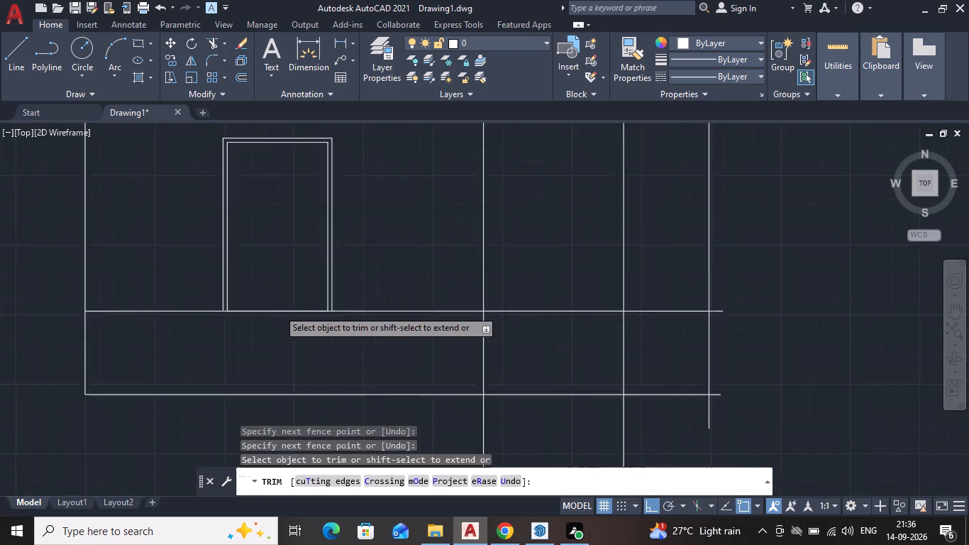
key(Escape)
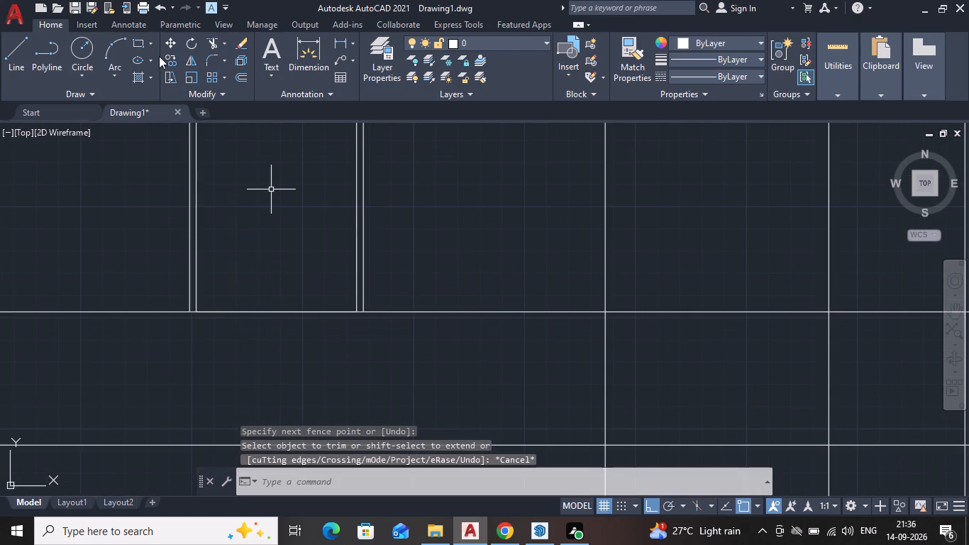
Draw a horizontal construction line through the midpoint of the inner door rectangle's left side.
scroll(150, 75, down, 2)
scroll(178, 210, down, 3)
scroll(196, 226, up, 2)
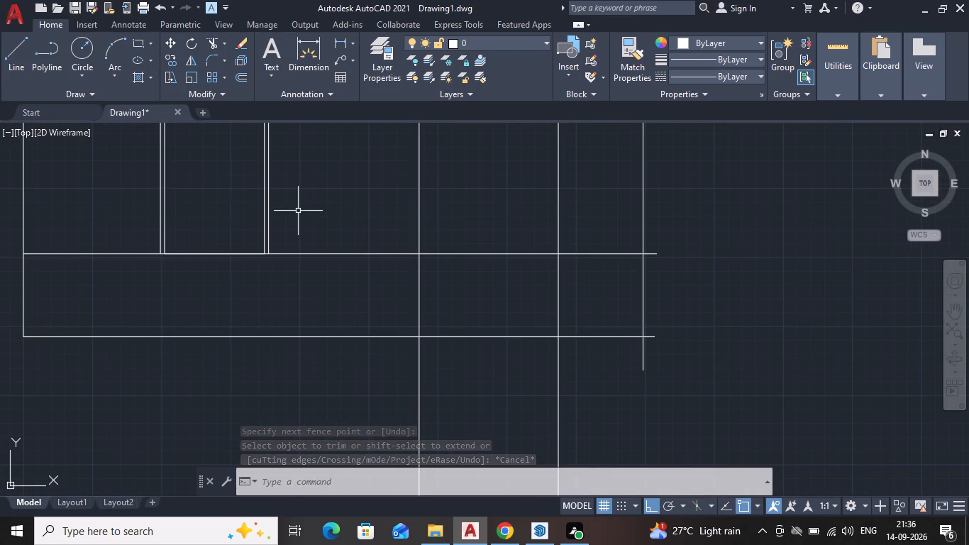
scroll(291, 218, down, 2)
middle_drag(287, 226, 602, 367)
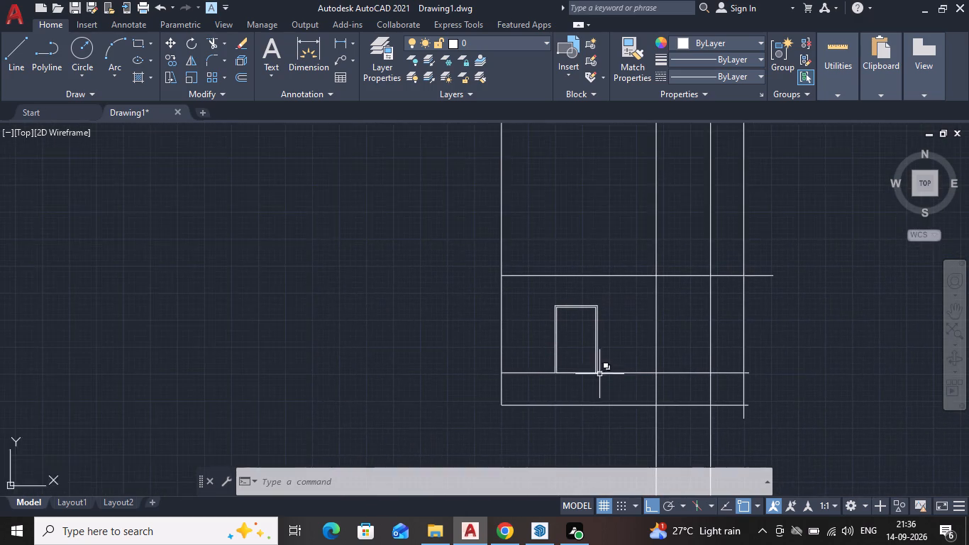
scroll(599, 373, up, 1)
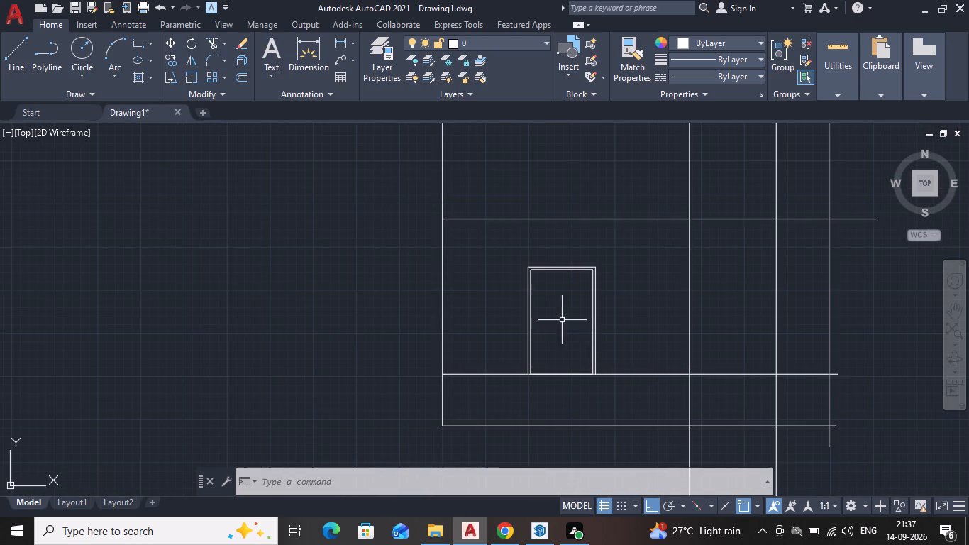
scroll(545, 304, up, 3)
middle_drag(552, 310, 550, 296)
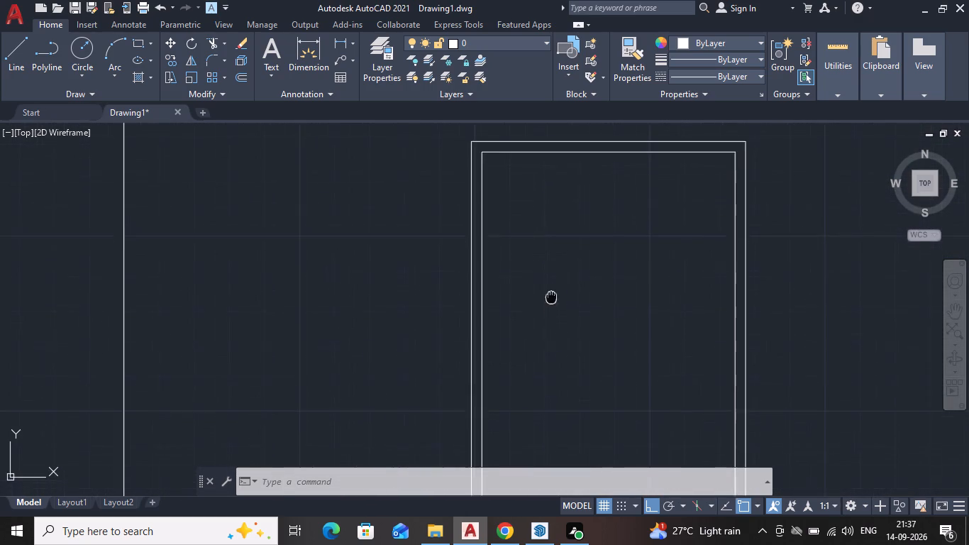
middle_drag(550, 296, 445, 221)
scroll(445, 221, down, 1)
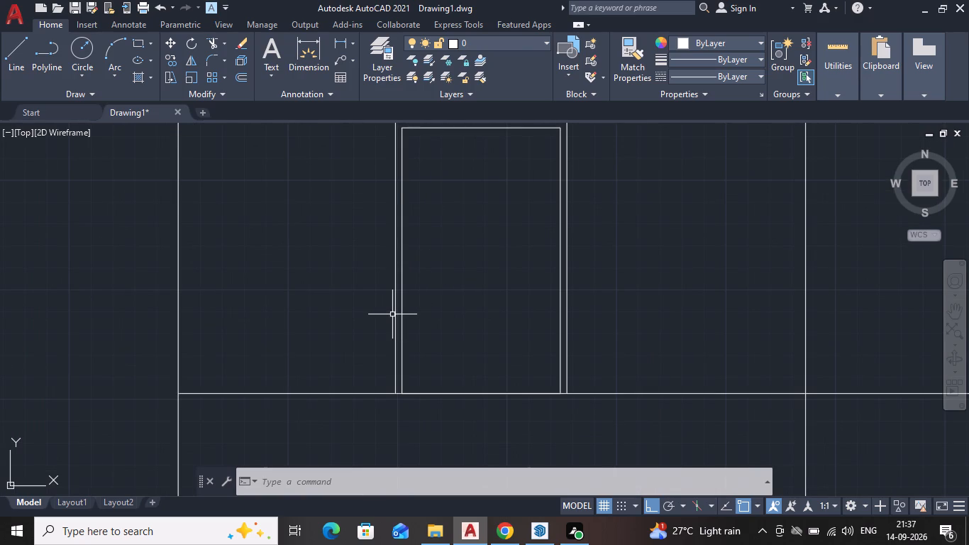
key(x)
key(l)
key(Return)
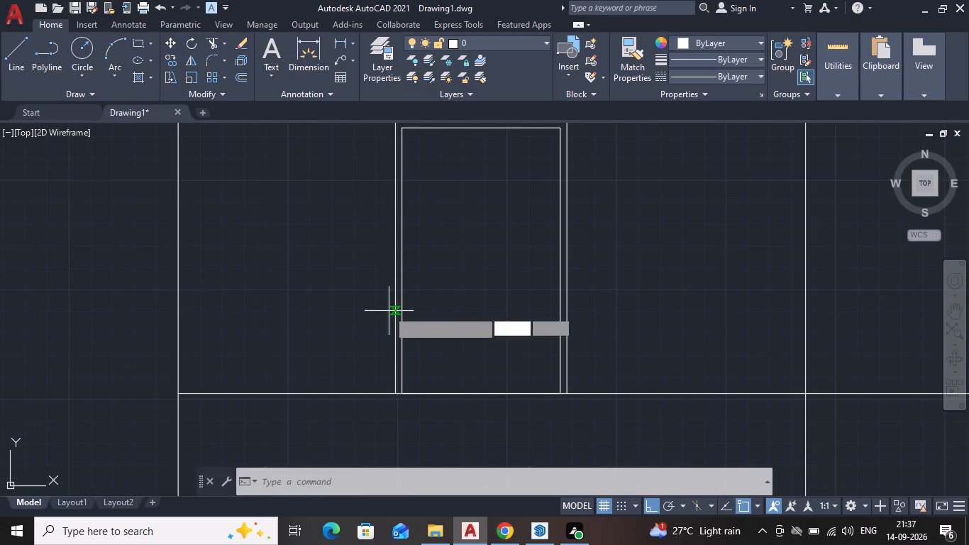
click(401, 260)
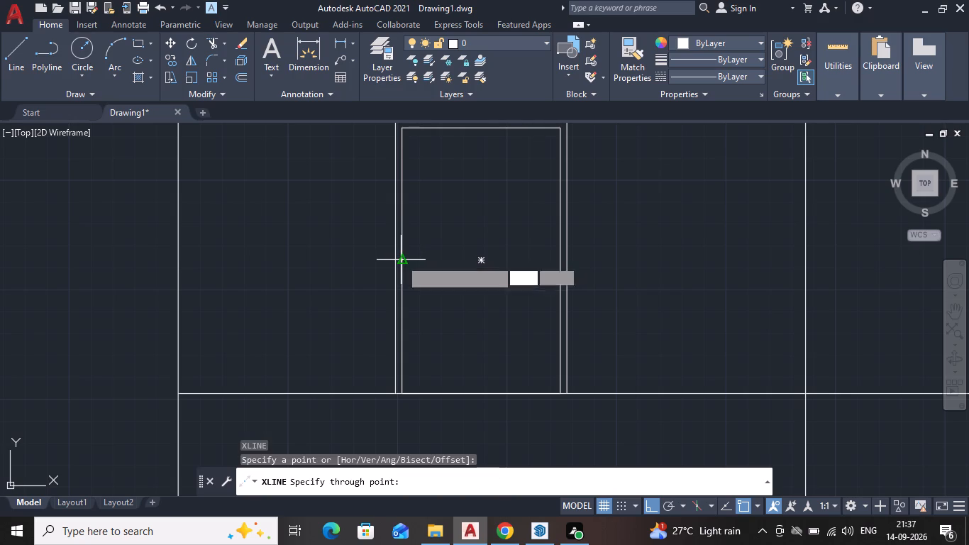
click(323, 255)
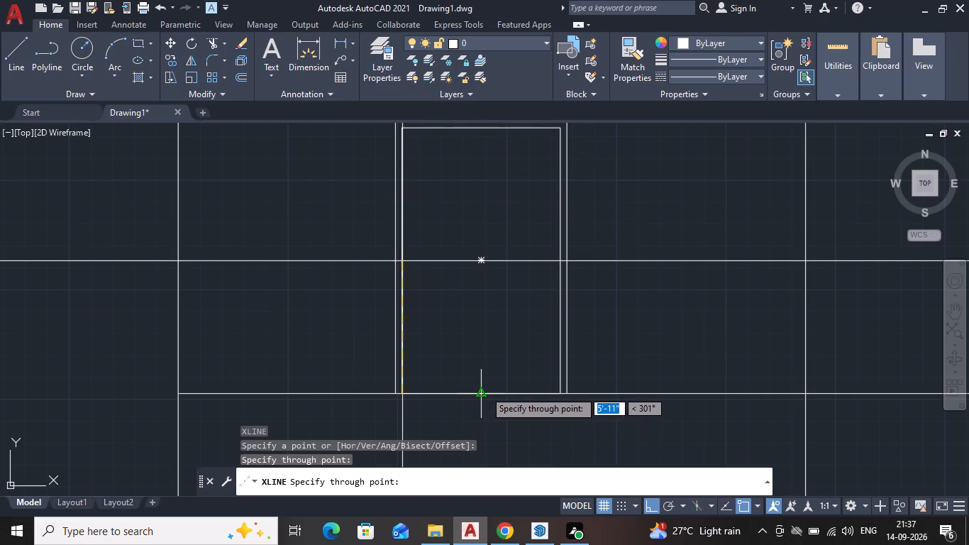
key(ctrl+F8)
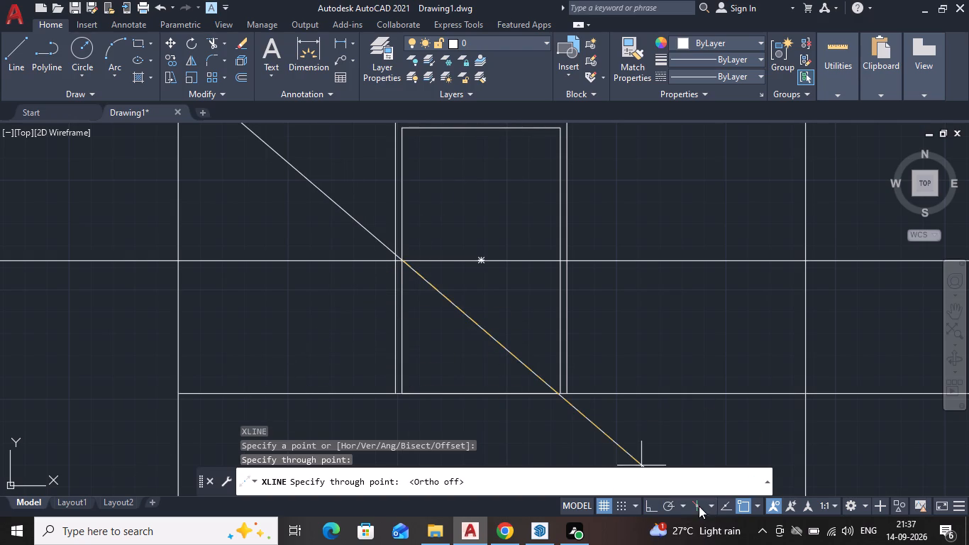
key(Escape)
Draw a vertical construction line through the centre of the inner door rectangle, with Ortho on.
key(Return)
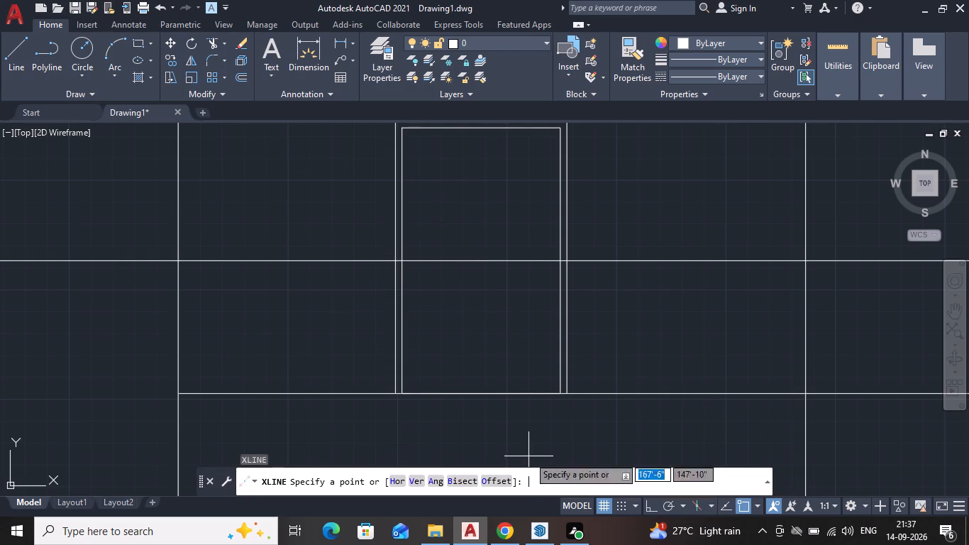
click(477, 258)
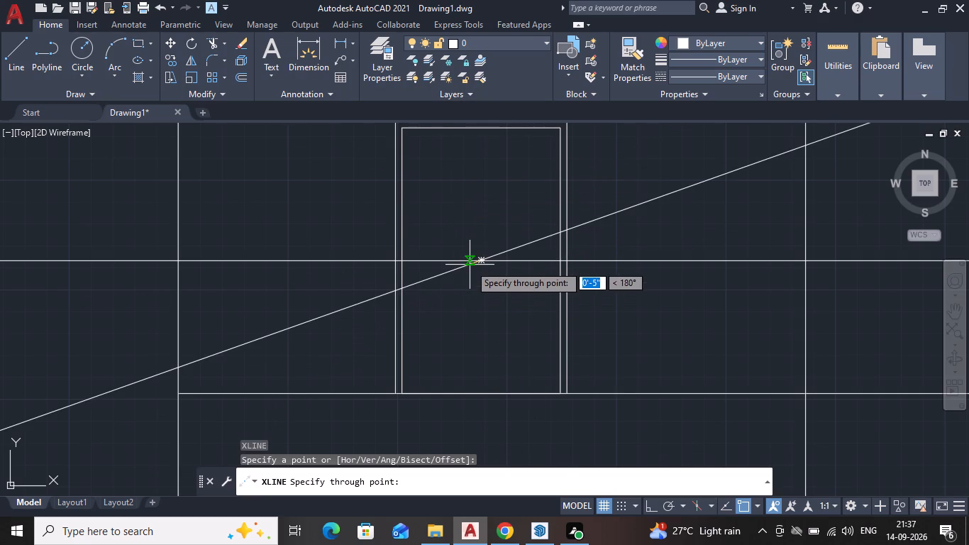
key(ctrl+F8)
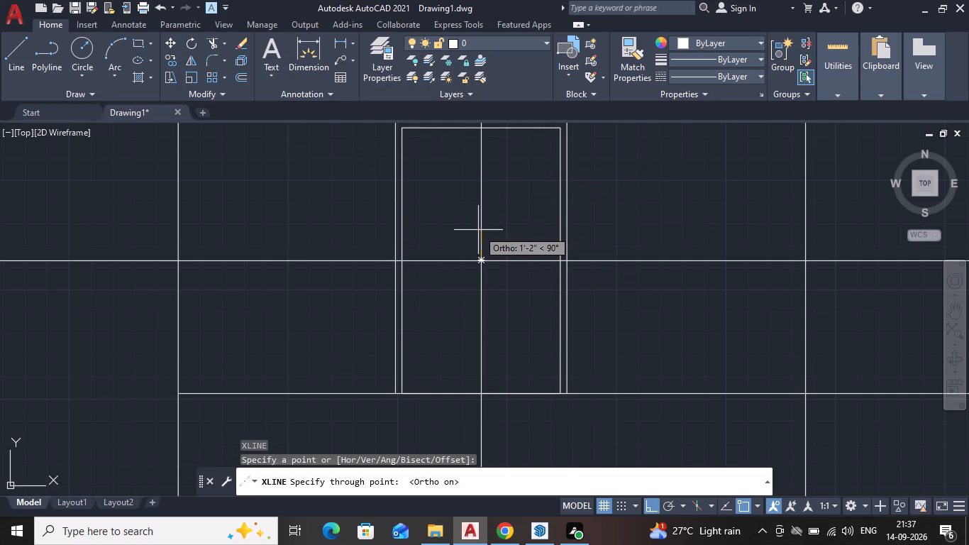
click(478, 230)
key(Escape)
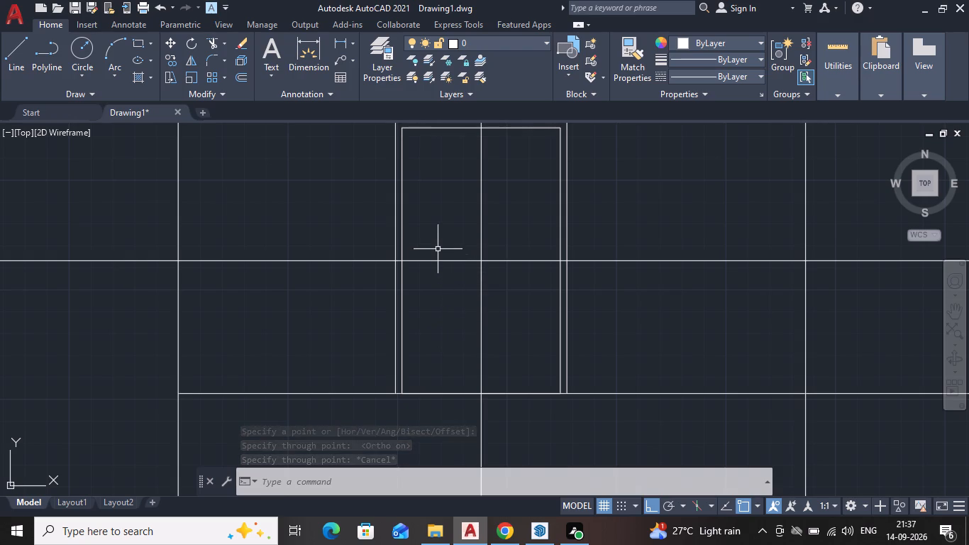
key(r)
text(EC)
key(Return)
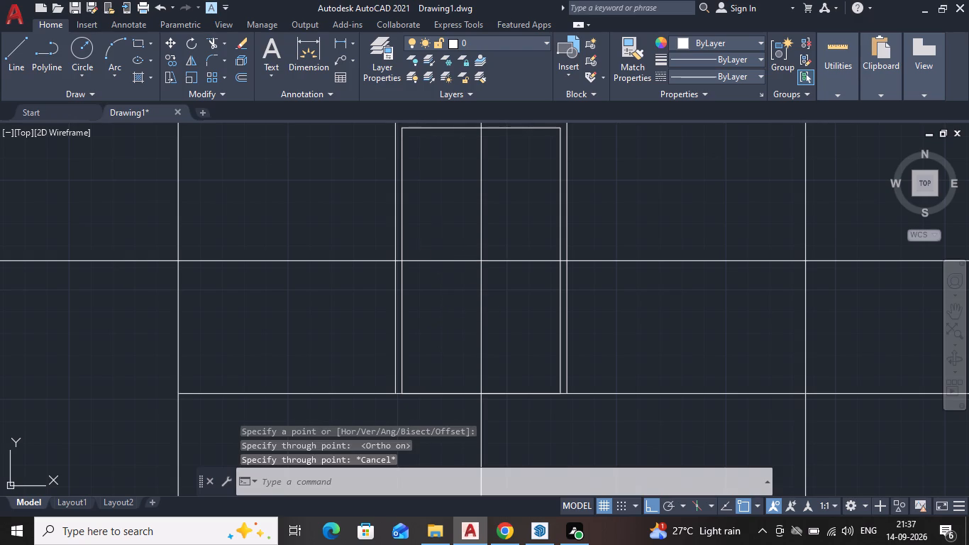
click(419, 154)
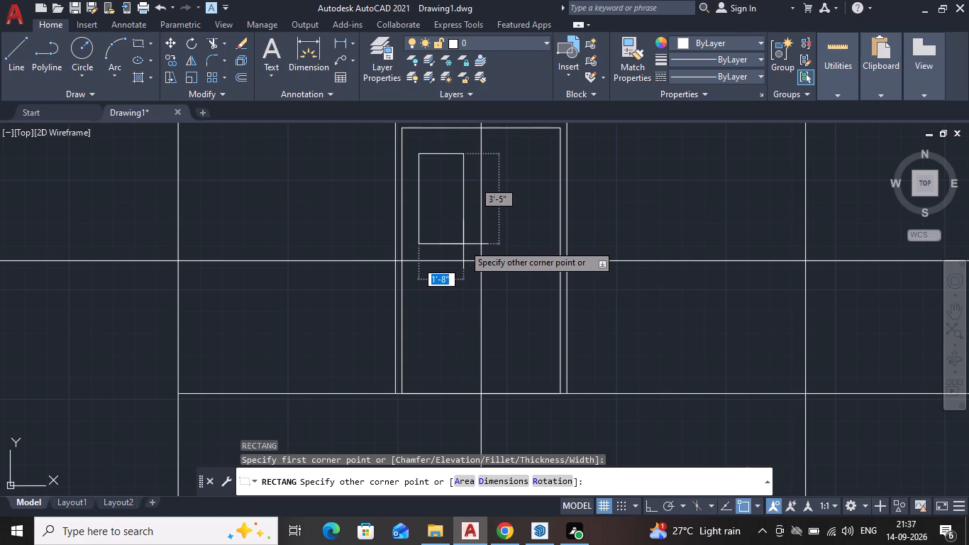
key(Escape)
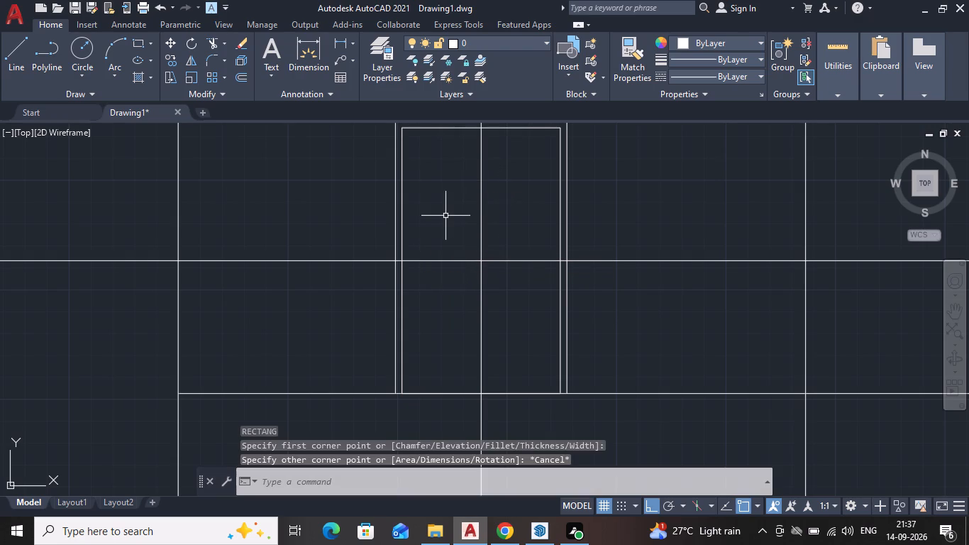
Draw a rectangle about 1'-9" wide and 3'-11" high inside the door's upper-left quarter.
key(Return)
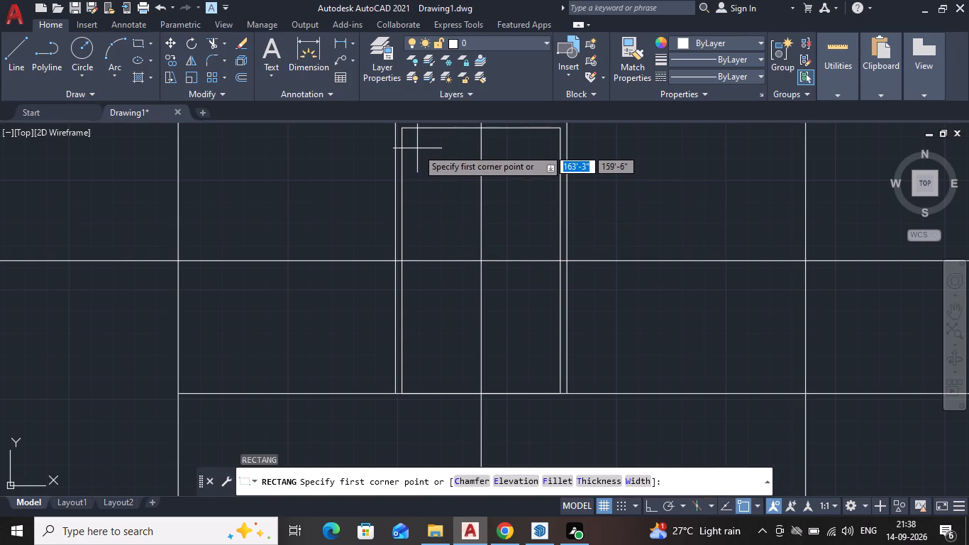
click(417, 148)
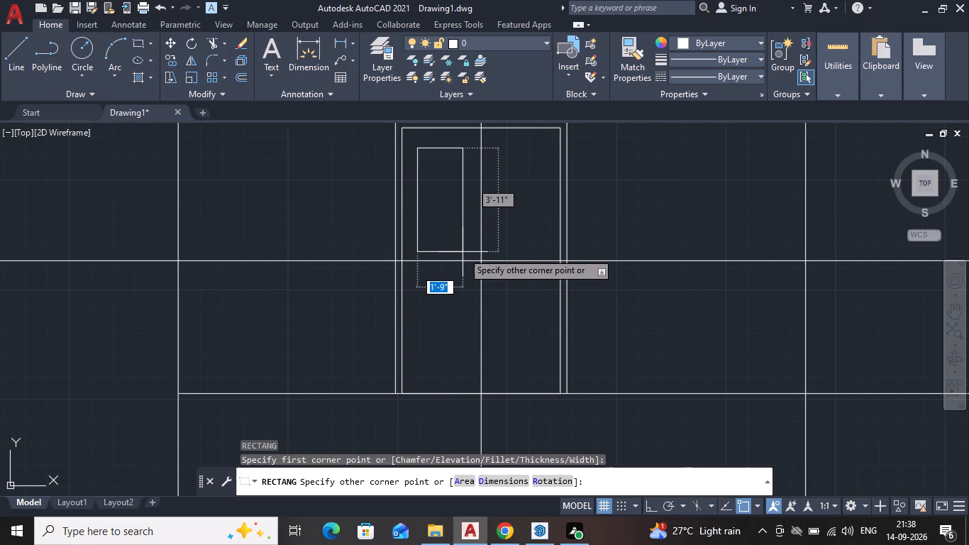
click(465, 252)
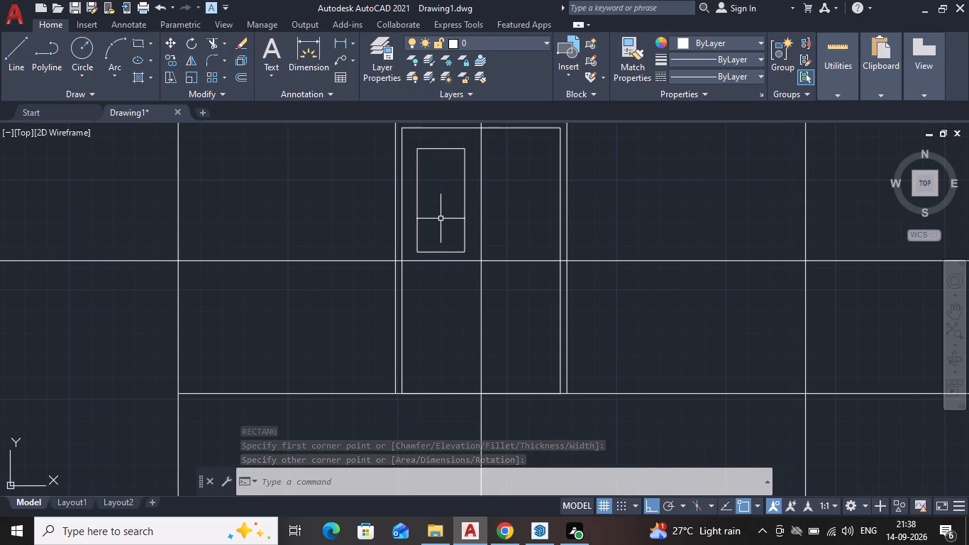
Draw a vertical line between the midpoints of the small panel rectangle's top and bottom edges.
key(l)
key(Return)
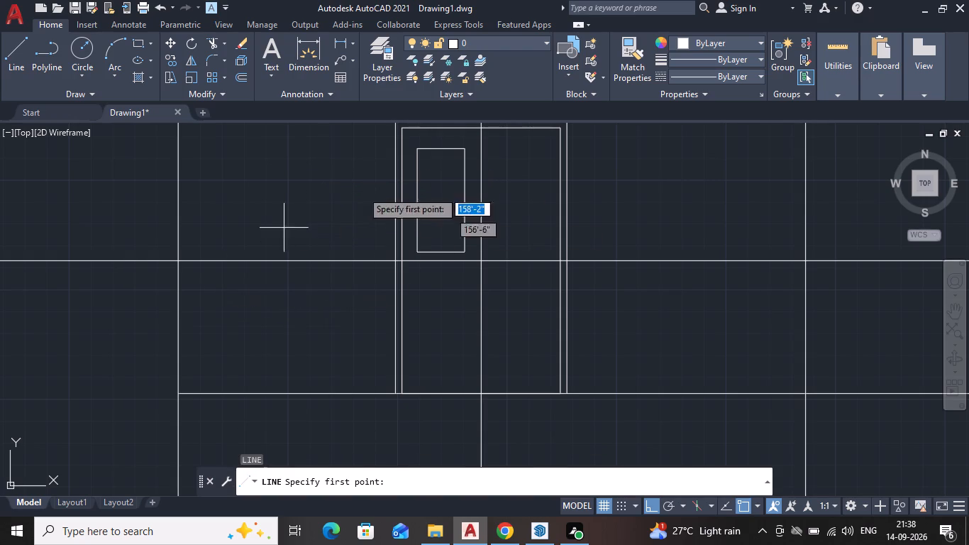
click(445, 150)
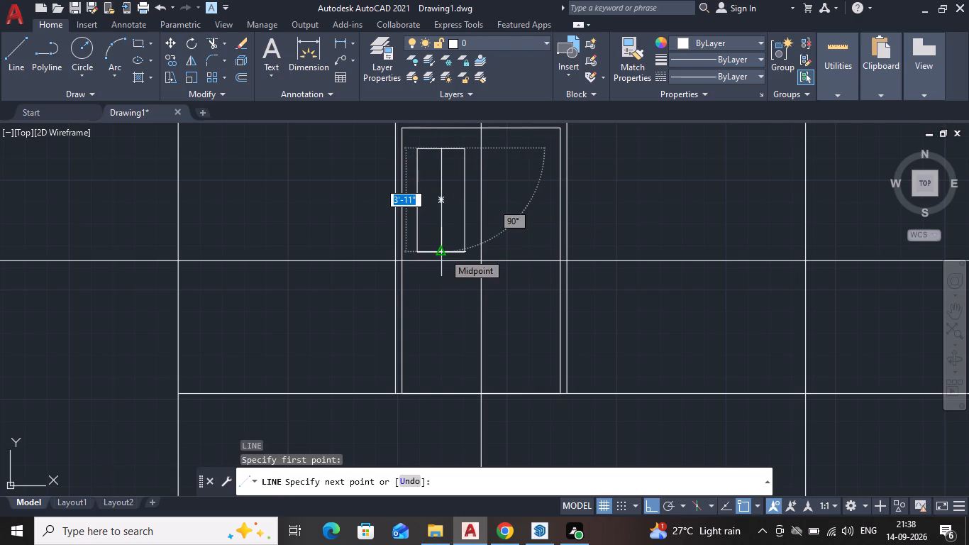
click(443, 253)
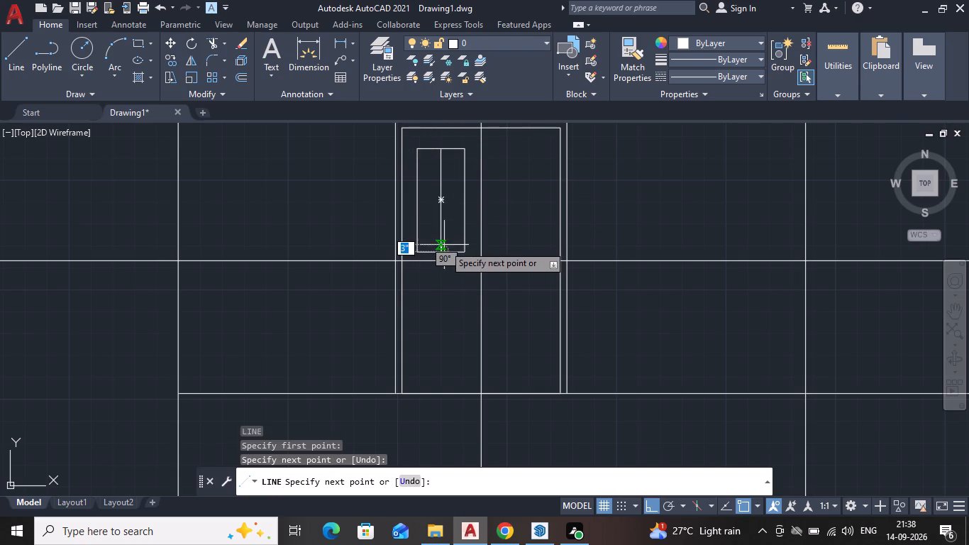
key(Return)
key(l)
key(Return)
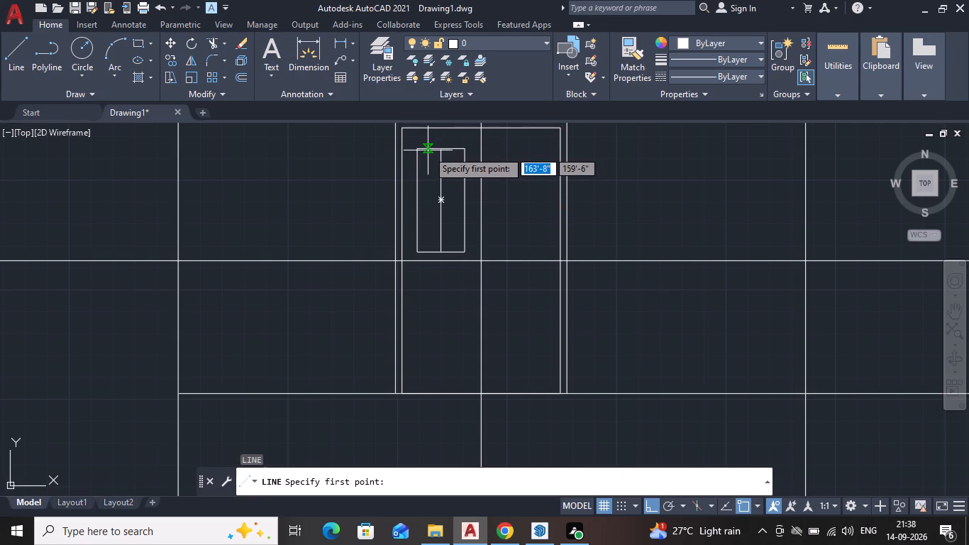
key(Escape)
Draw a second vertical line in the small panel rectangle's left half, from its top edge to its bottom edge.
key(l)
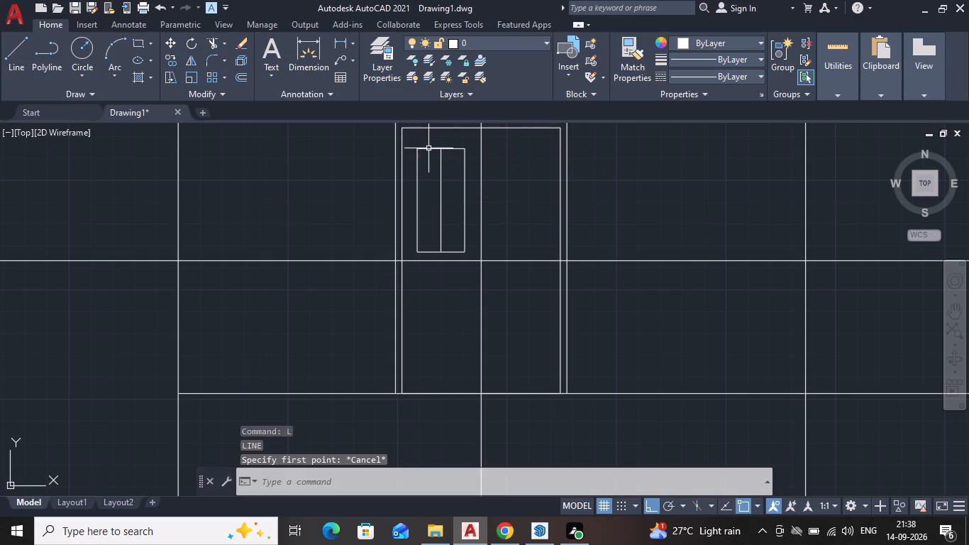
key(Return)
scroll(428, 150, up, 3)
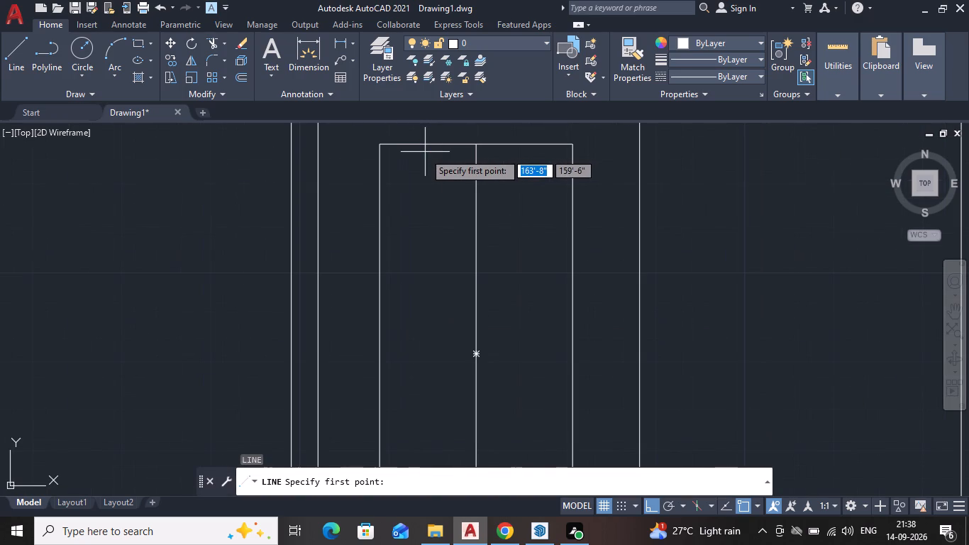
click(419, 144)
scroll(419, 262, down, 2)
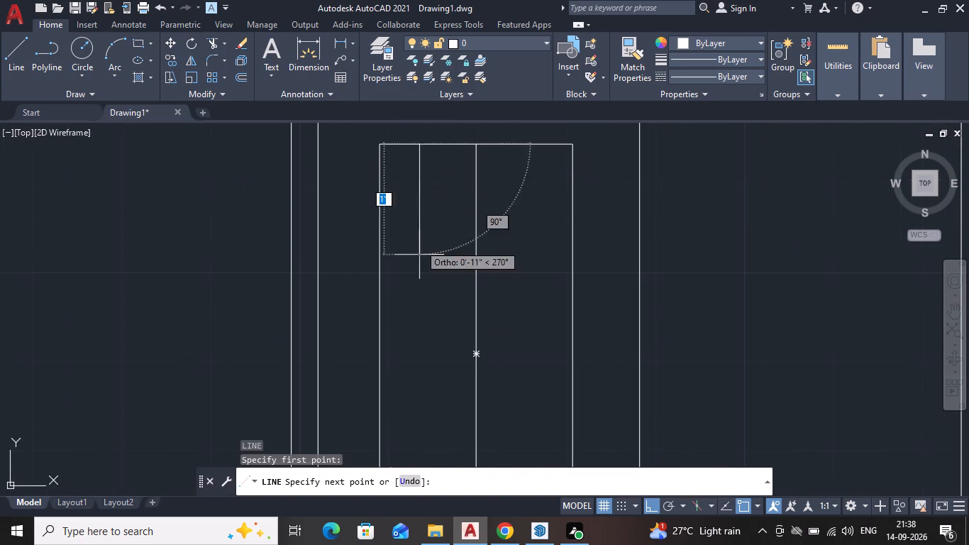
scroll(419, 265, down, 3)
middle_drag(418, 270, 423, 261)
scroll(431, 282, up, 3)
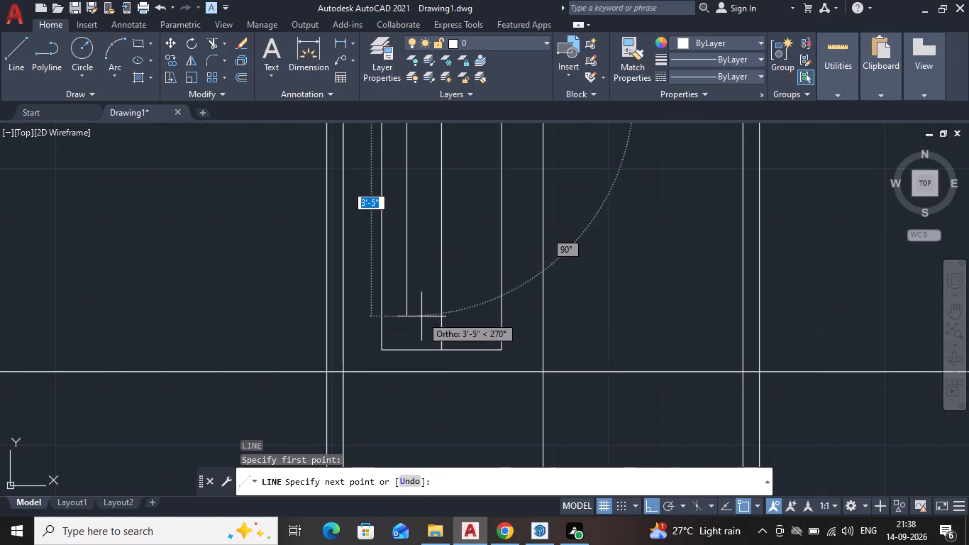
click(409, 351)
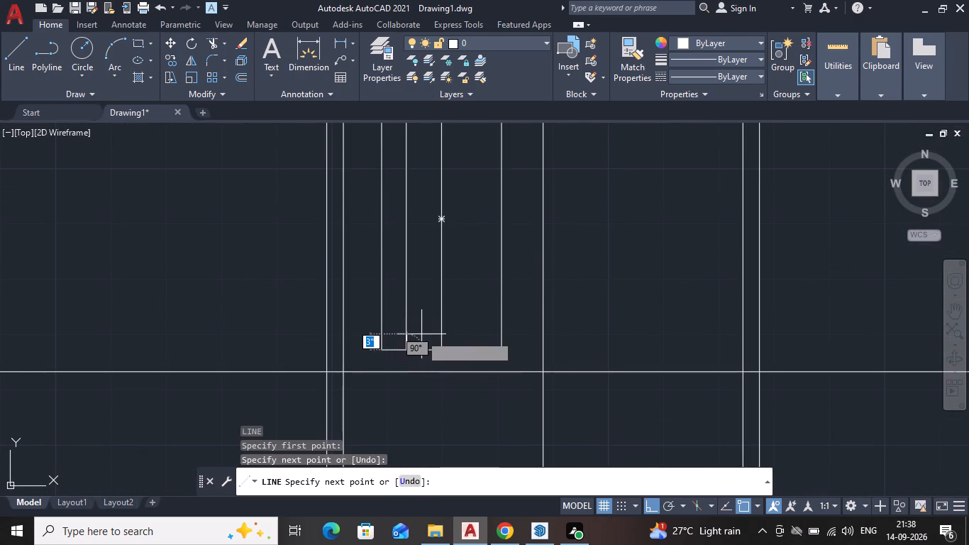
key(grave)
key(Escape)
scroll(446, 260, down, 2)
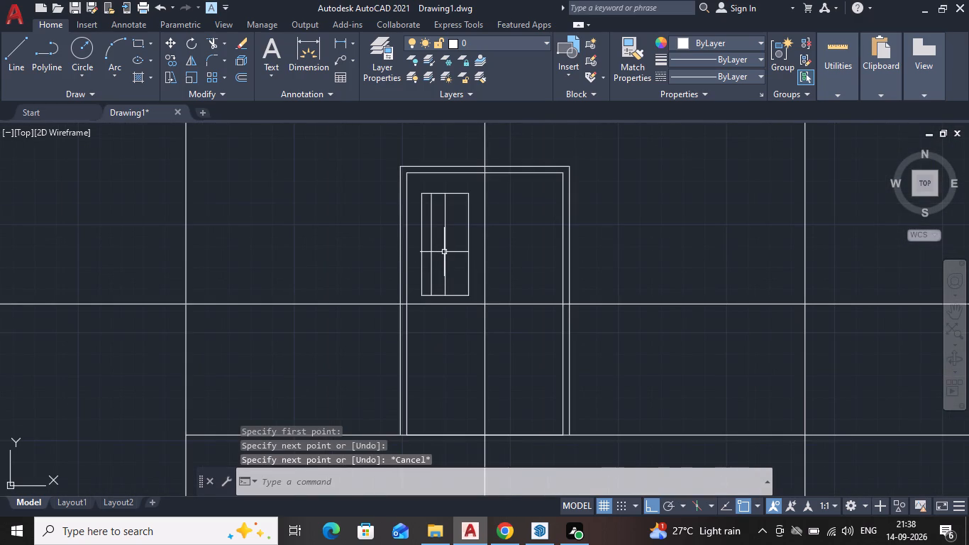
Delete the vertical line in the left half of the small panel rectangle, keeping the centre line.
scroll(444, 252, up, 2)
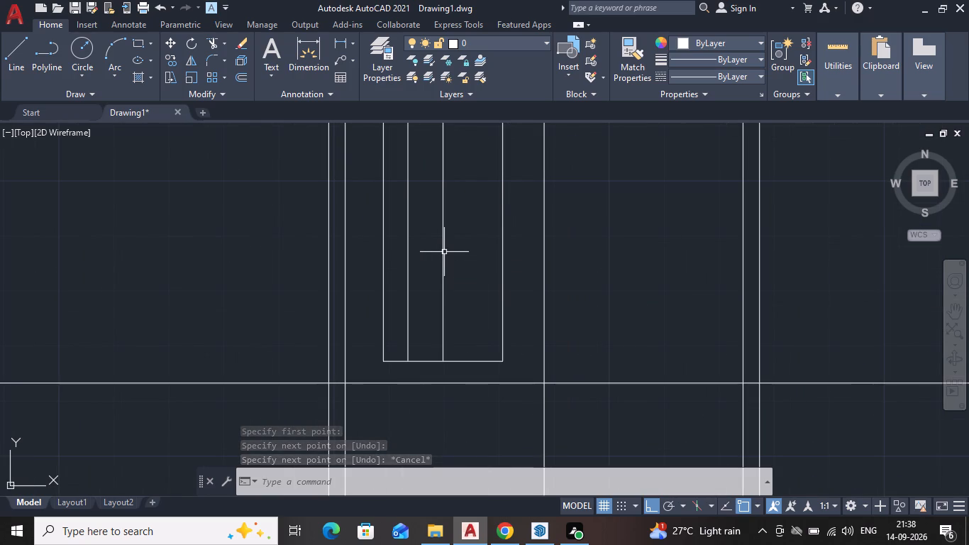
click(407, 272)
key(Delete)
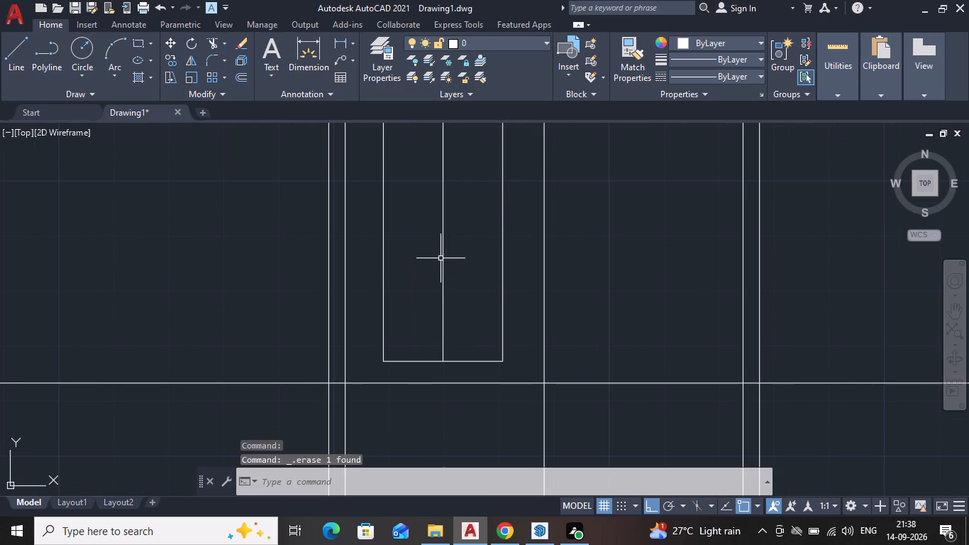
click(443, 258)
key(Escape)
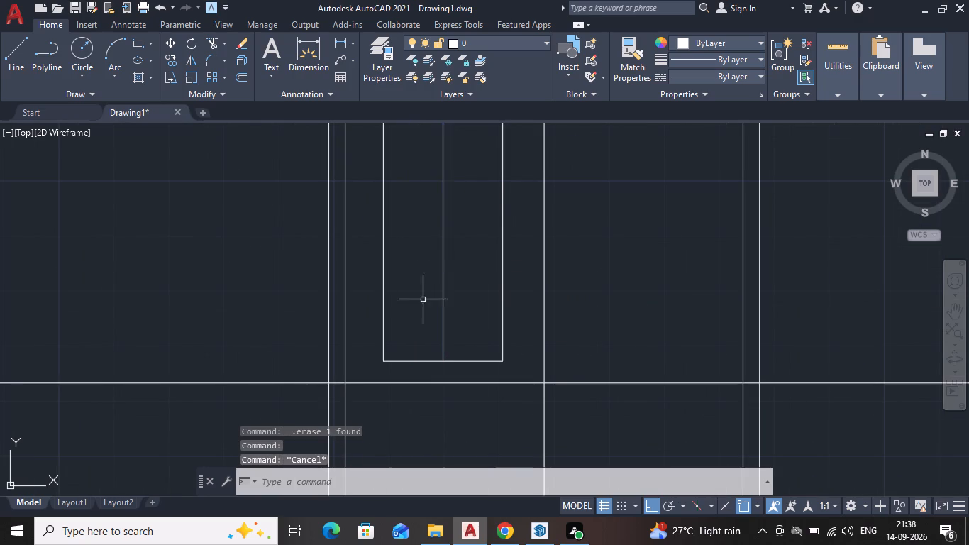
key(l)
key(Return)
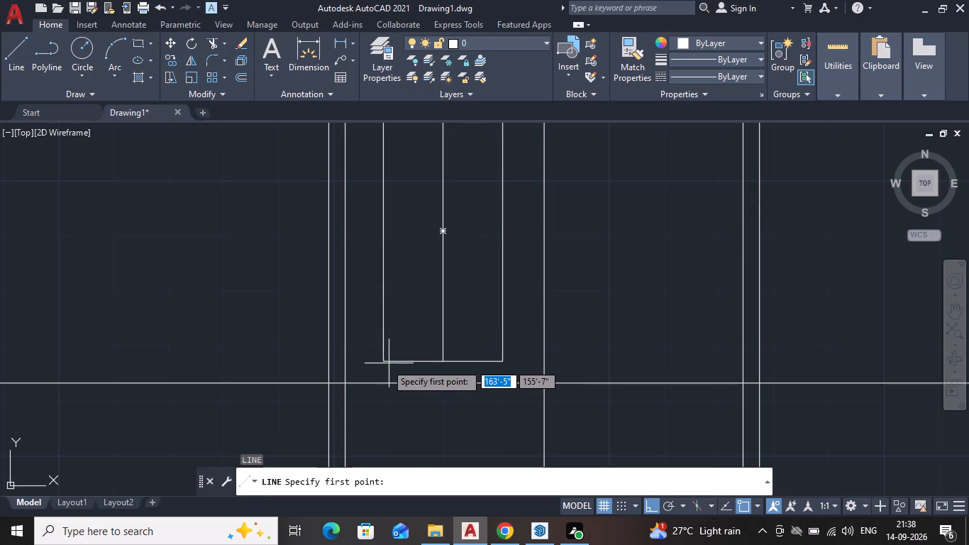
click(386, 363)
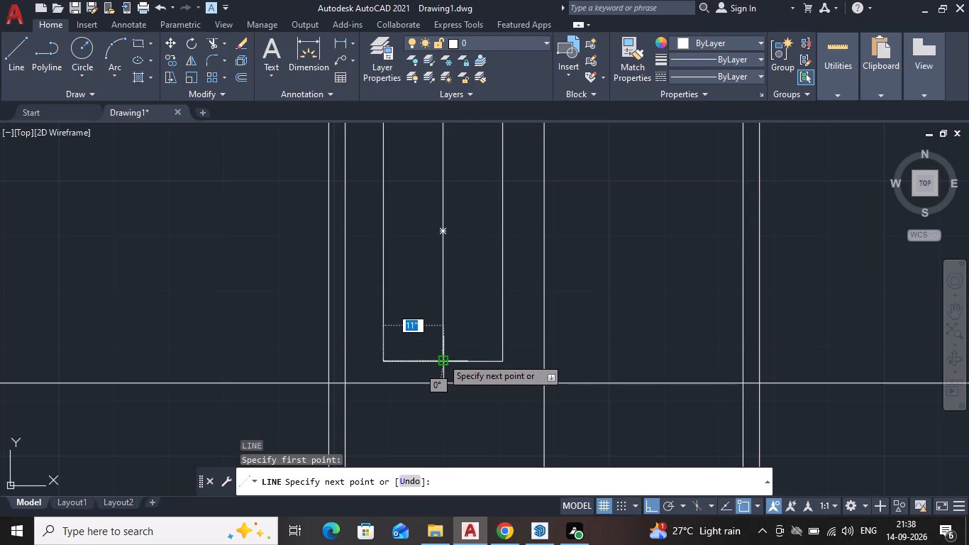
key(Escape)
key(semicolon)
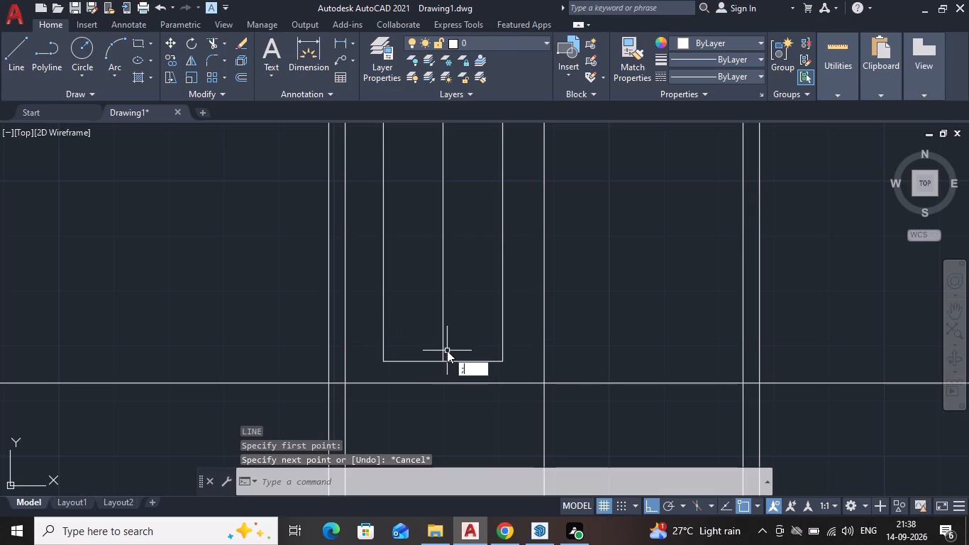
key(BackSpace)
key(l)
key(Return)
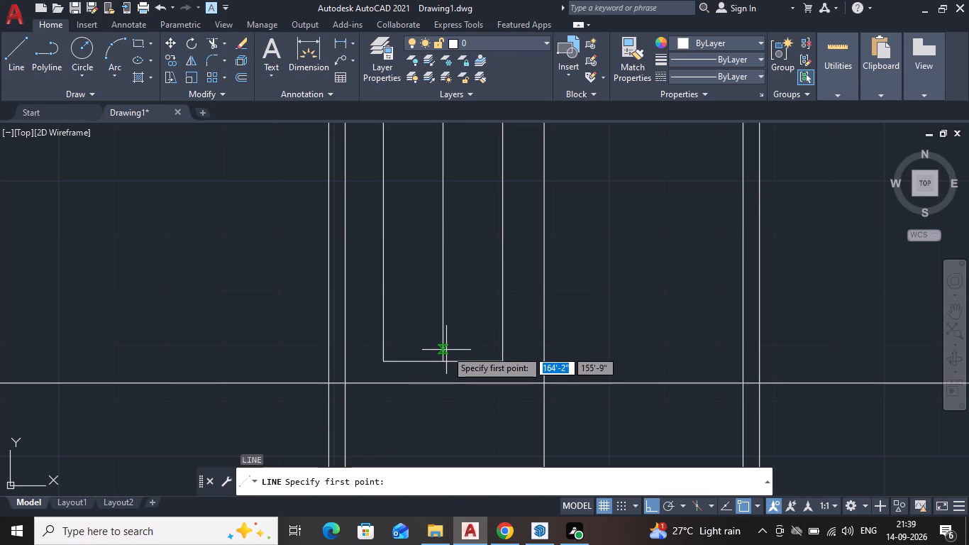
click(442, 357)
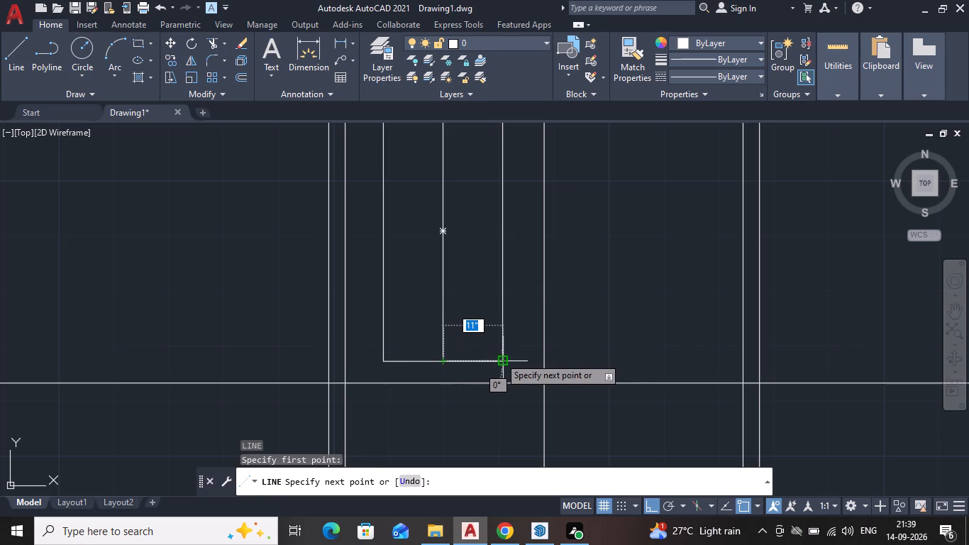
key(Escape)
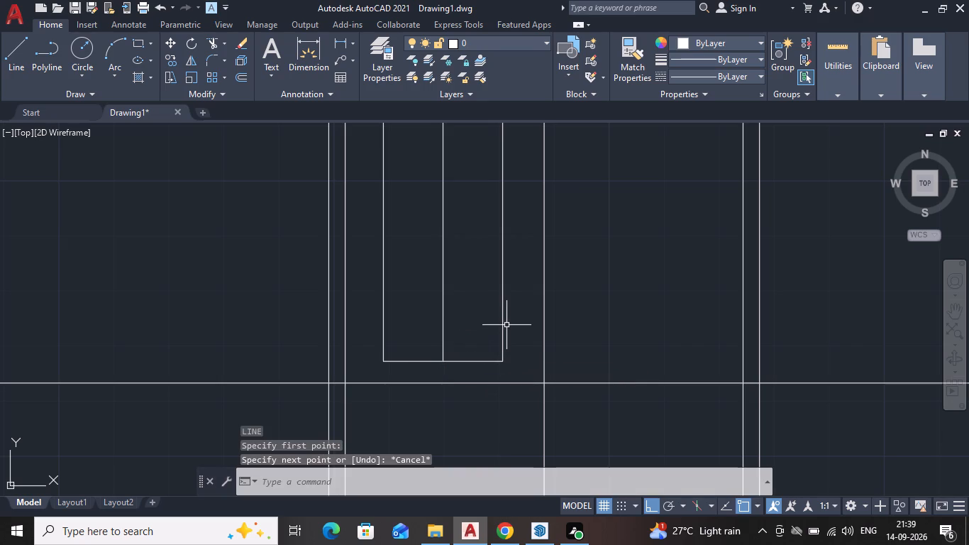
Offset the small panel rectangle's vertical centre line 6" to both its left and right sides.
click(444, 276)
key(o)
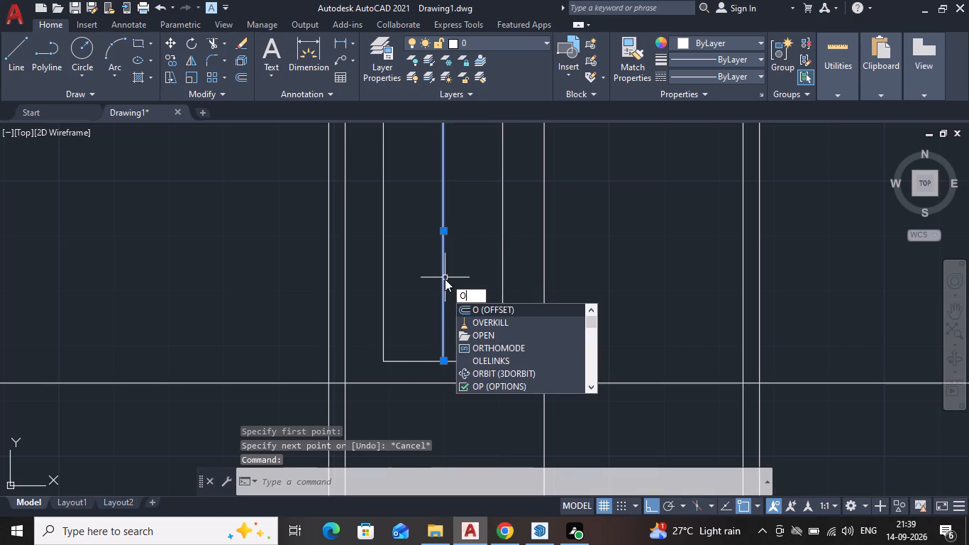
text(FF)
key(Return)
click(443, 275)
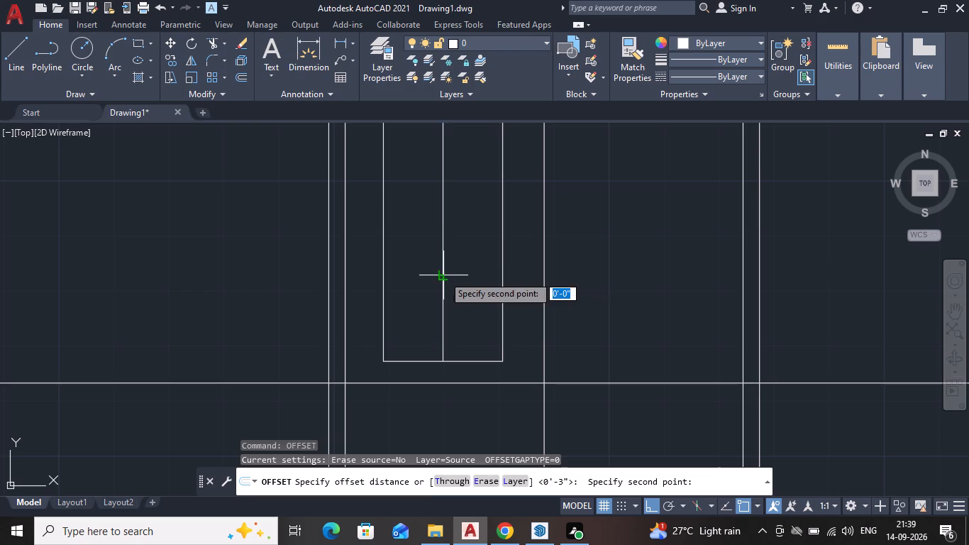
key(6)
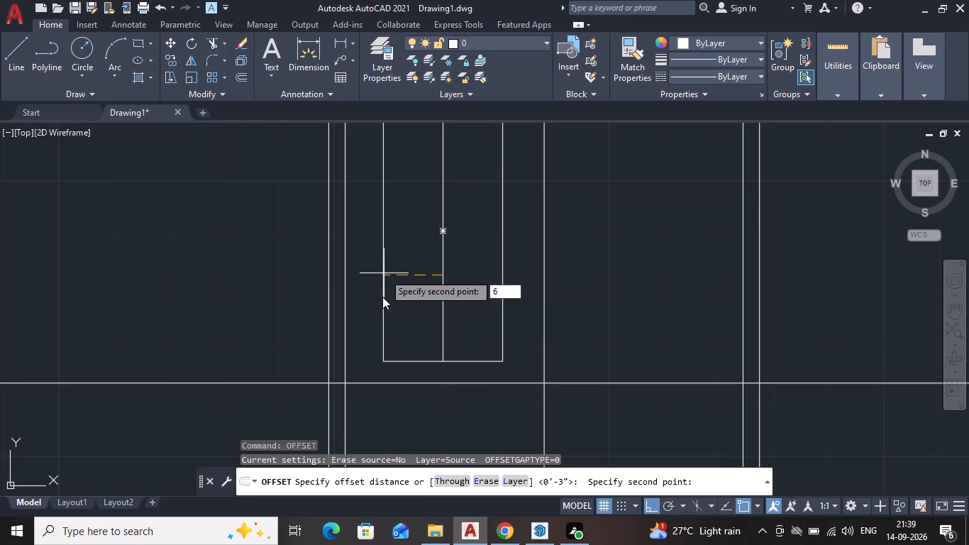
key(shift+quotedbl)
key(Return)
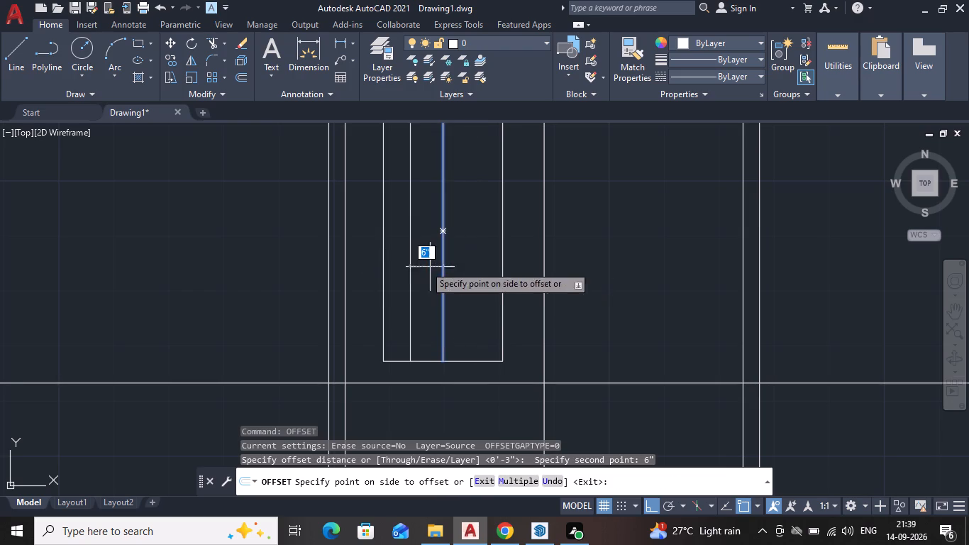
click(380, 255)
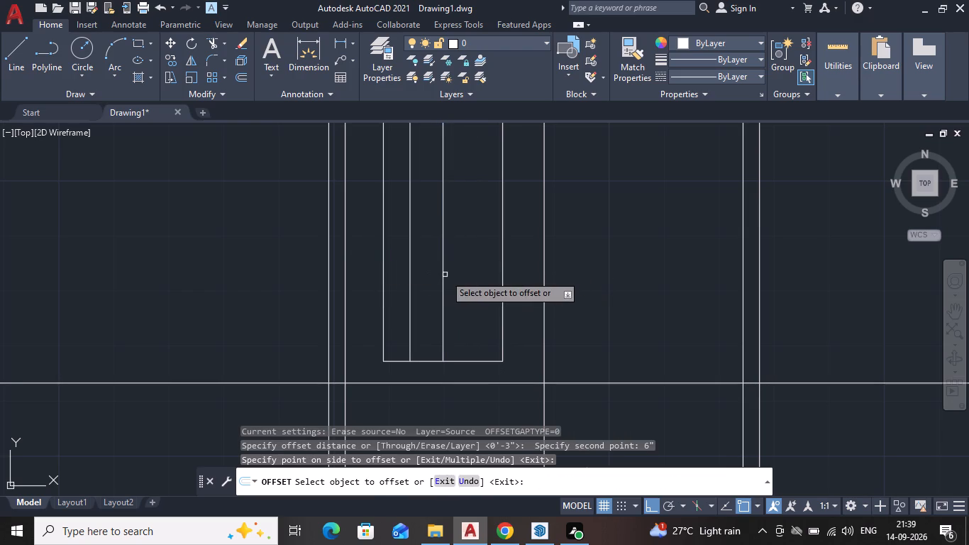
click(442, 275)
click(469, 282)
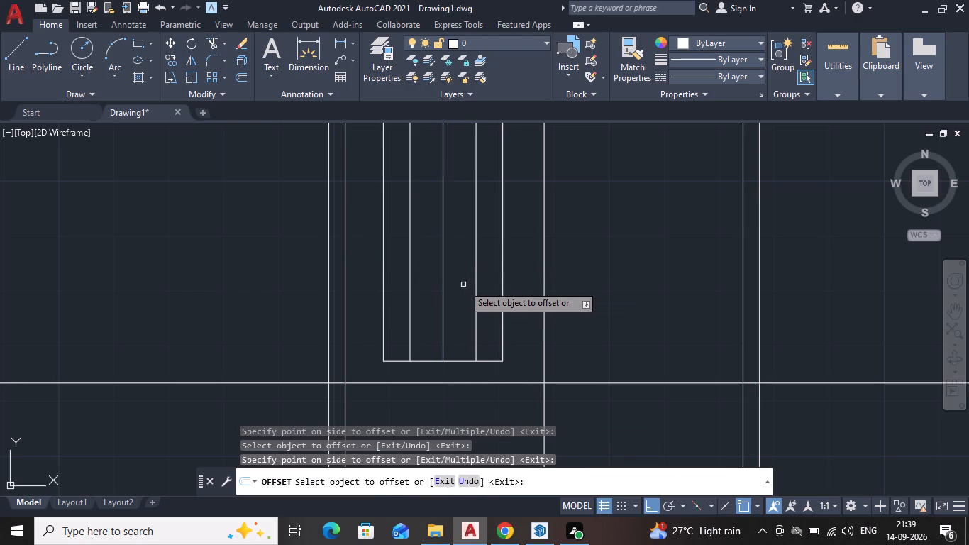
key(Escape)
Move the small panel rectangle and its three vertical lines slightly upward within the door's upper-left quarter.
scroll(465, 275, down, 3)
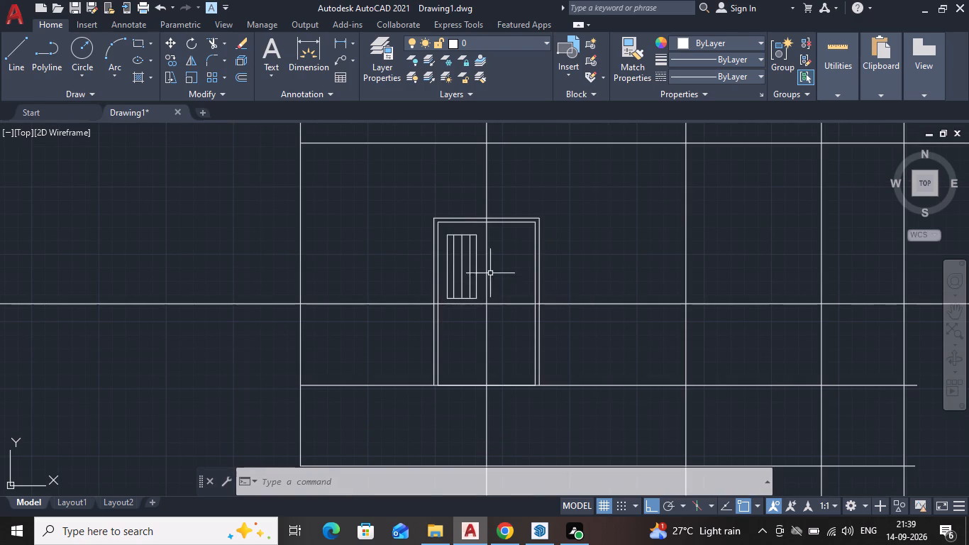
scroll(455, 287, up, 2)
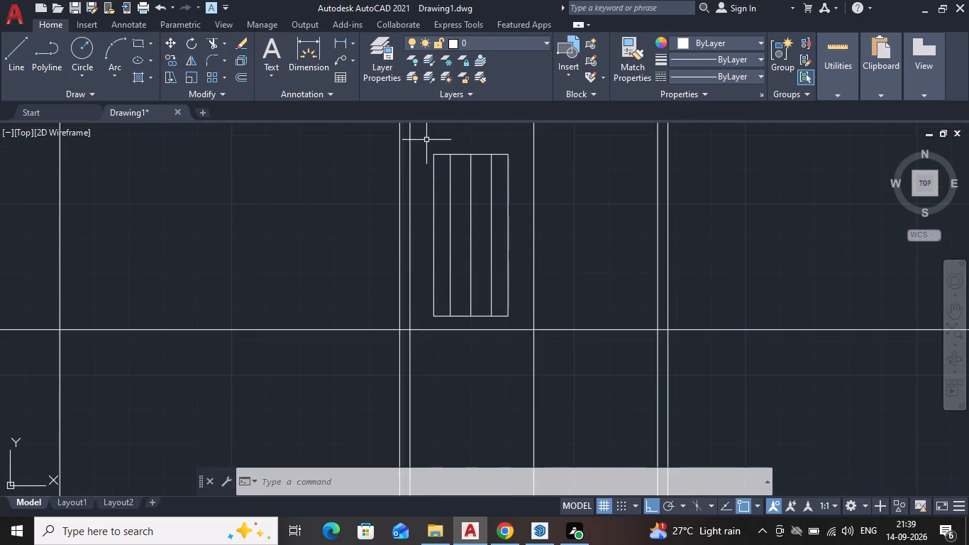
scroll(414, 167, down, 1)
middle_drag(413, 170, 404, 197)
click(412, 176)
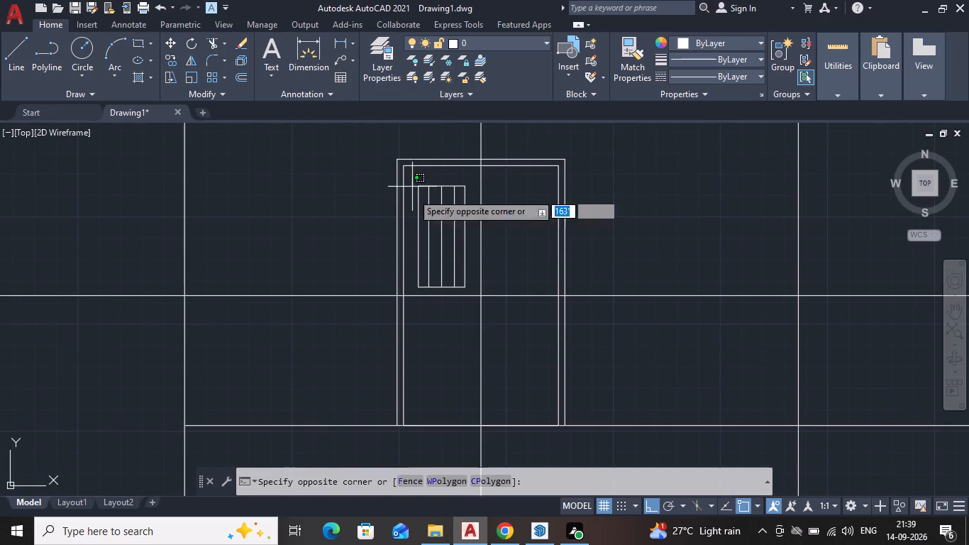
click(472, 291)
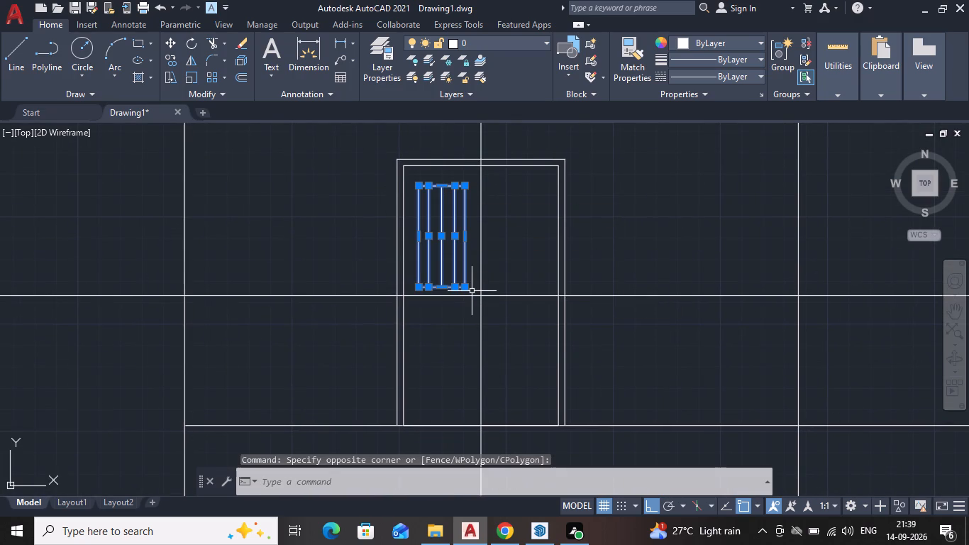
key(m)
key(Return)
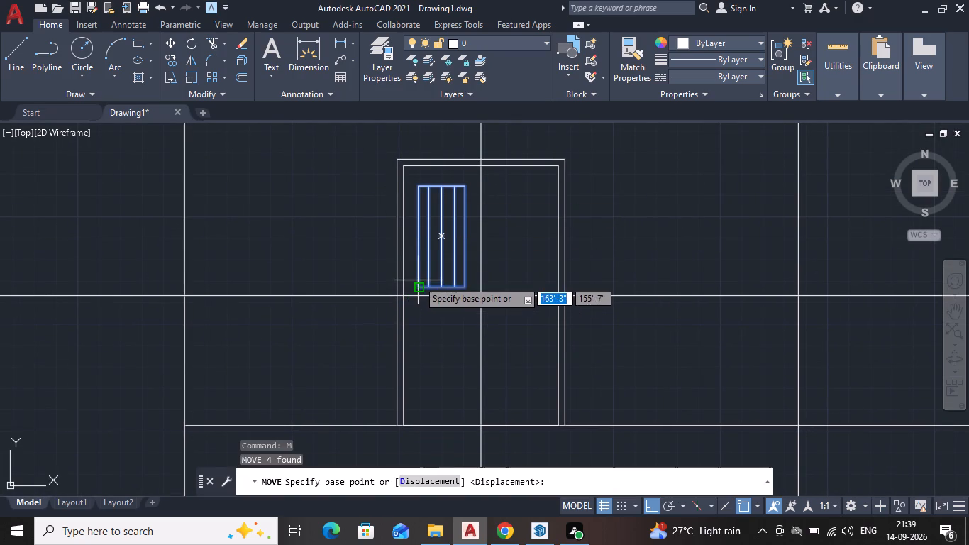
click(418, 280)
scroll(417, 280, up, 2)
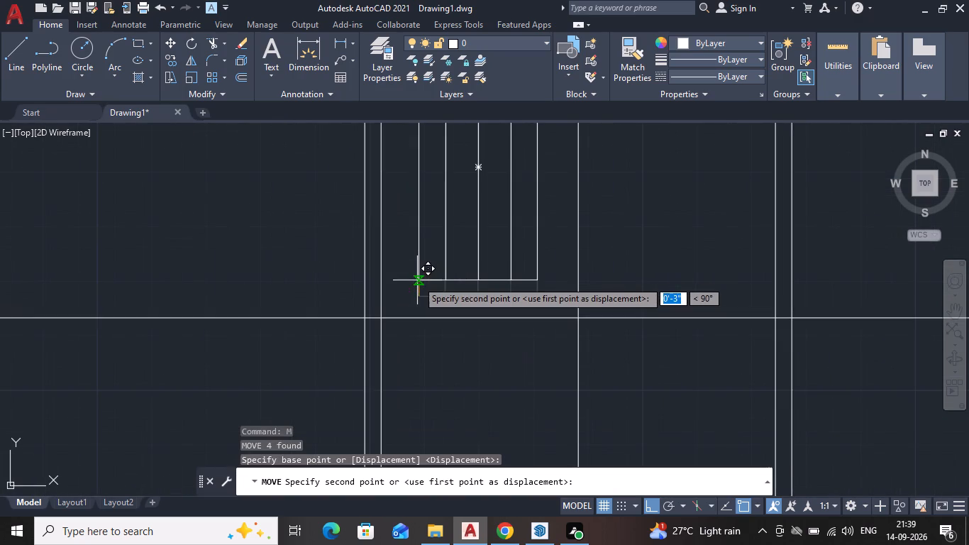
scroll(417, 280, down, 1)
middle_drag(417, 281, 396, 353)
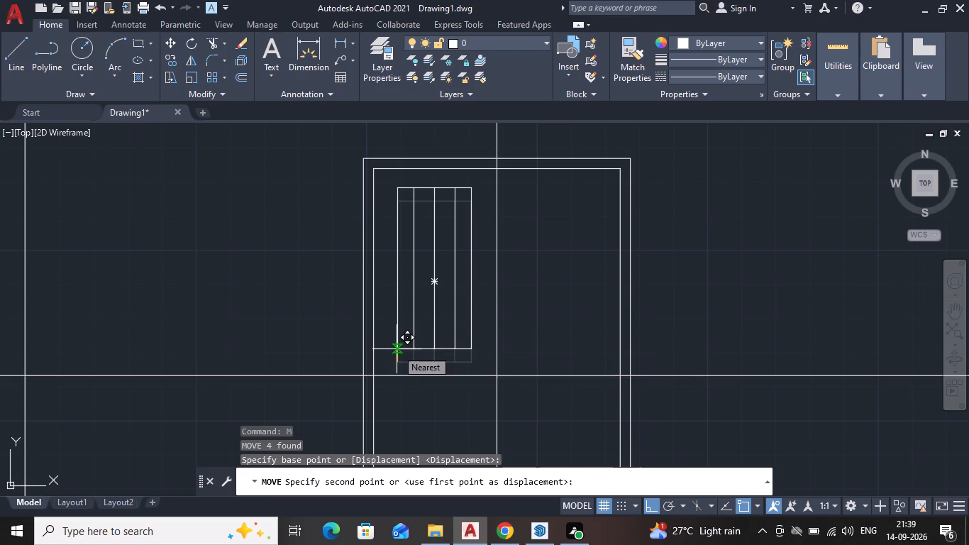
click(397, 354)
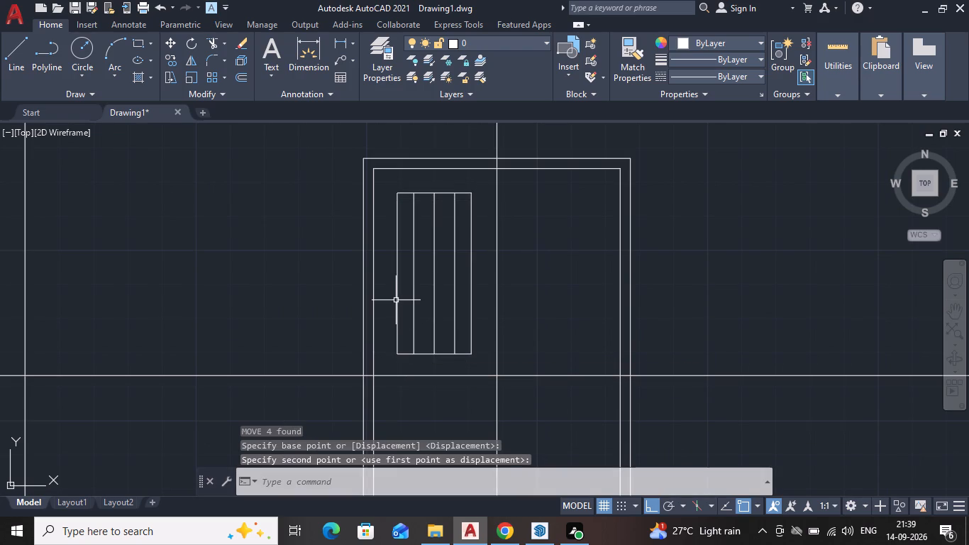
Offset the small panel rectangle 3" outward to form a surrounding frame.
click(396, 300)
key(o)
text(FF)
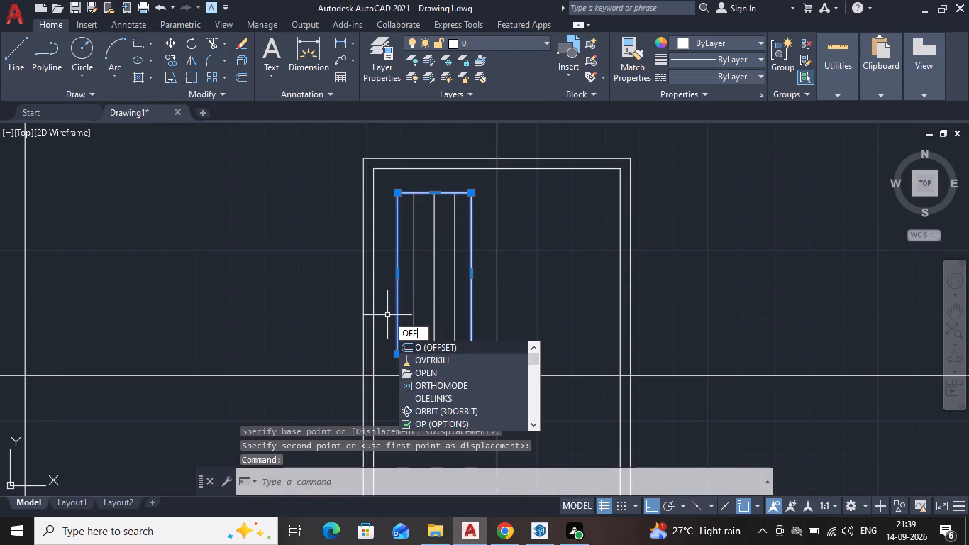
key(Return)
click(395, 315)
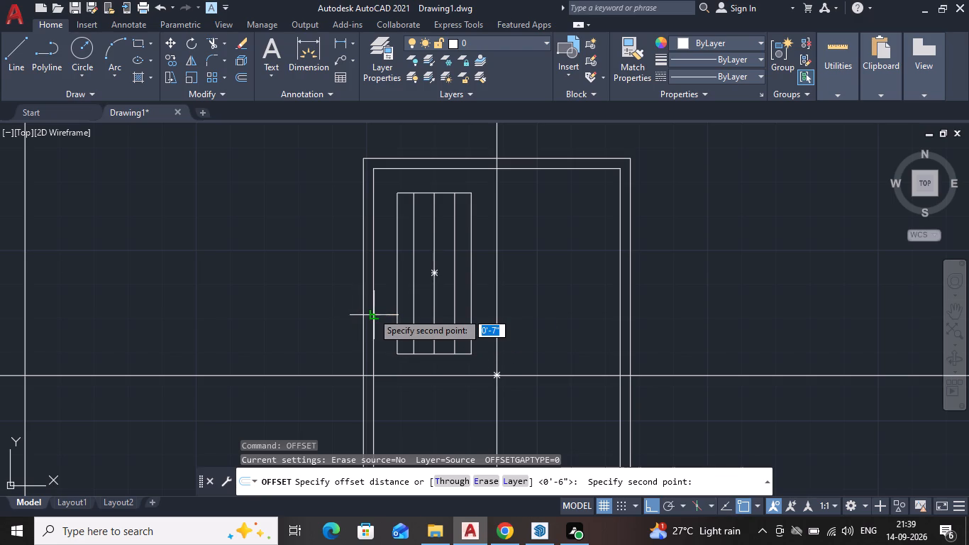
text(3")
key(Return)
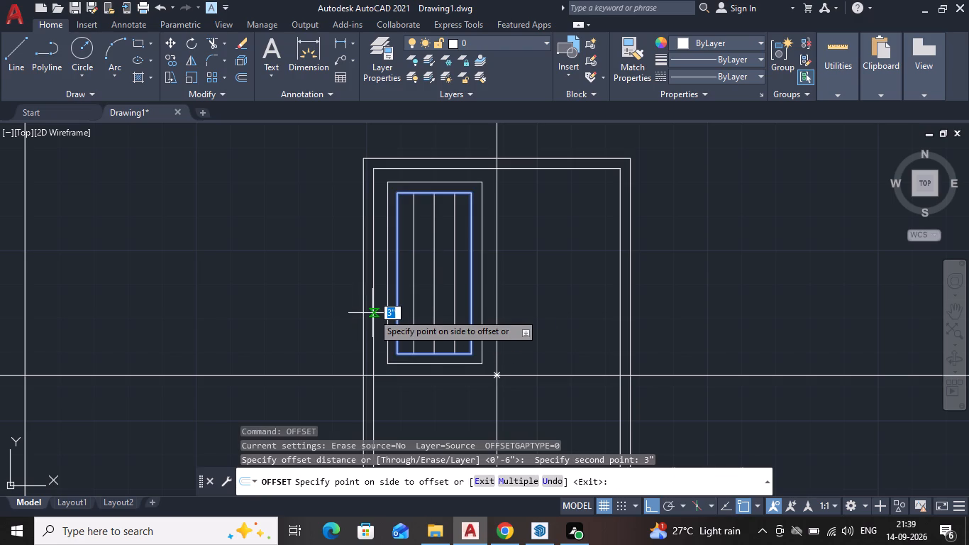
click(367, 314)
key(Escape)
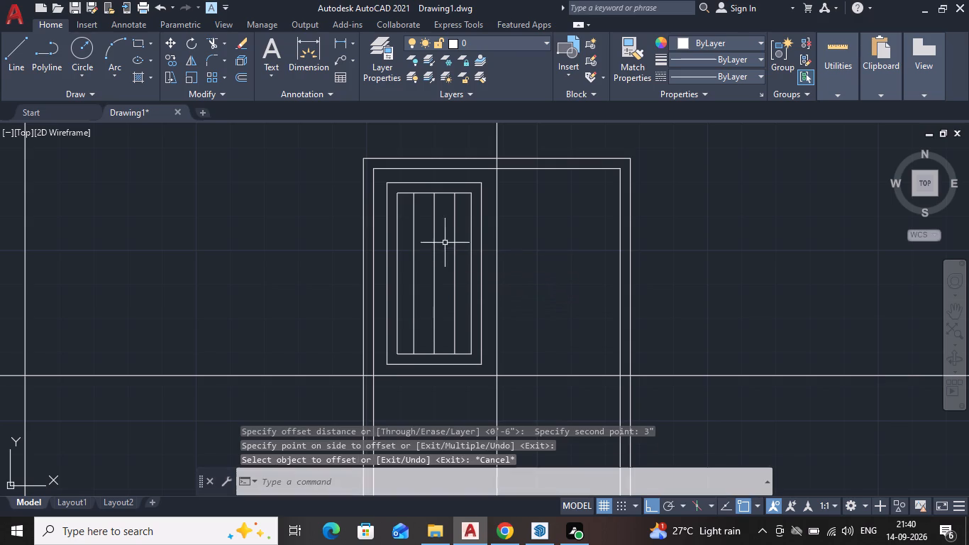
Scale the framed panel, including its three vertical lines, down slightly about the outer frame's upper-left corner.
scroll(504, 269, down, 2)
middle_drag(494, 283, 447, 207)
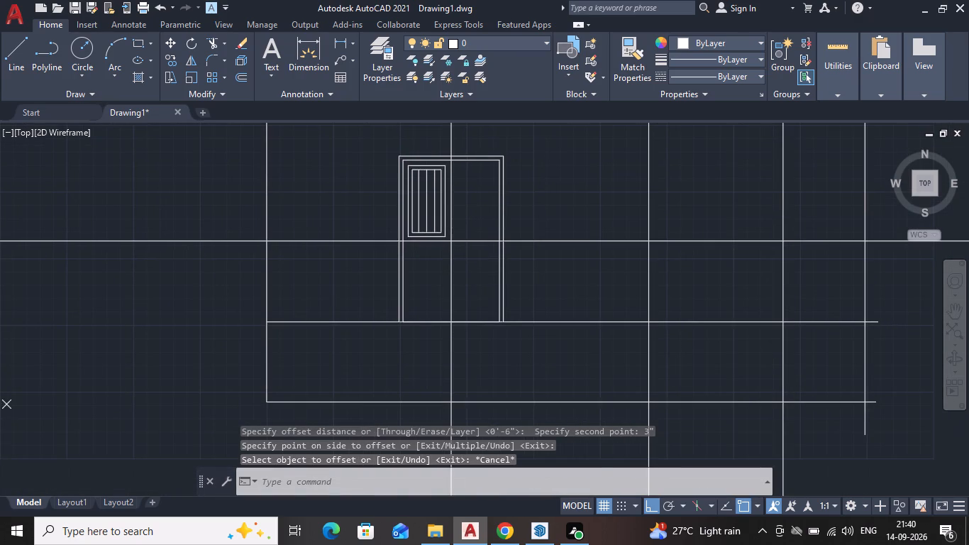
scroll(445, 188, up, 1)
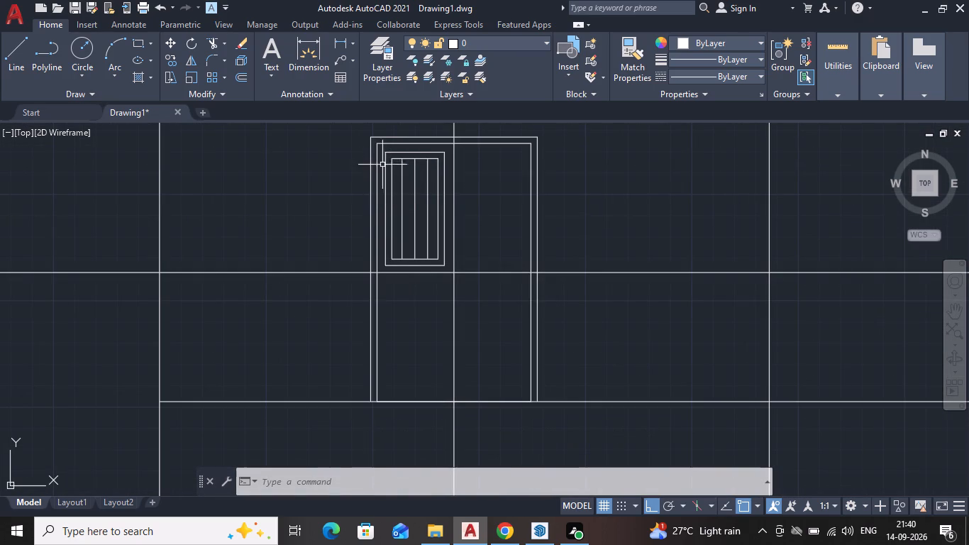
scroll(384, 155, up, 1)
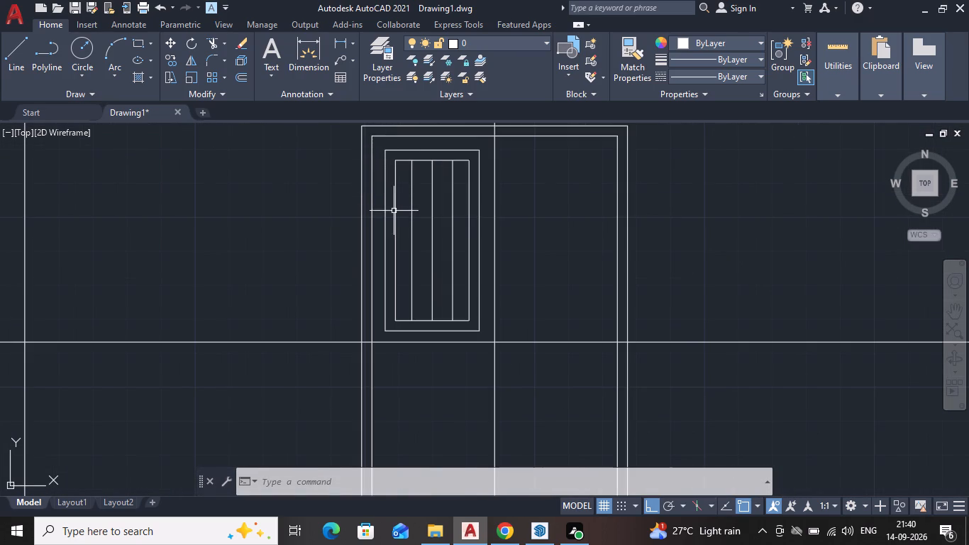
click(379, 141)
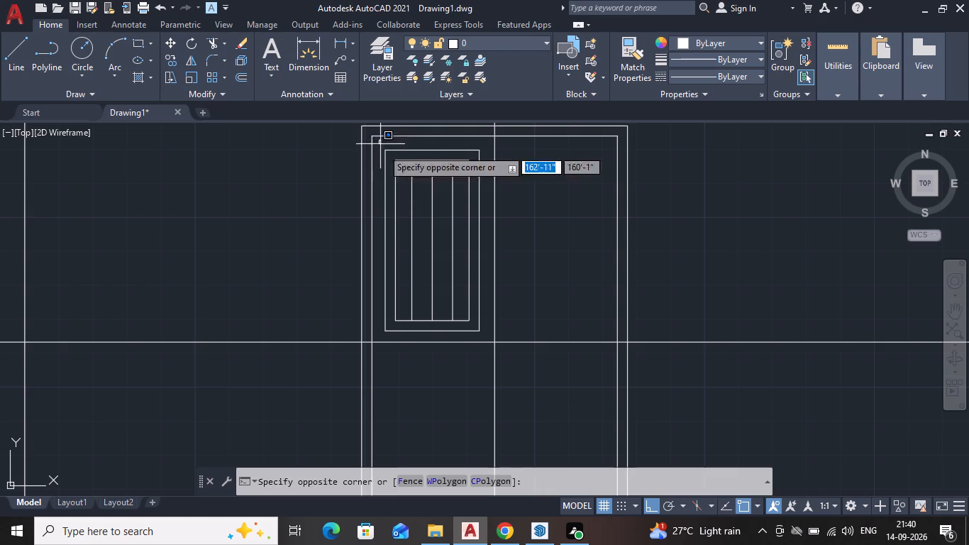
click(487, 334)
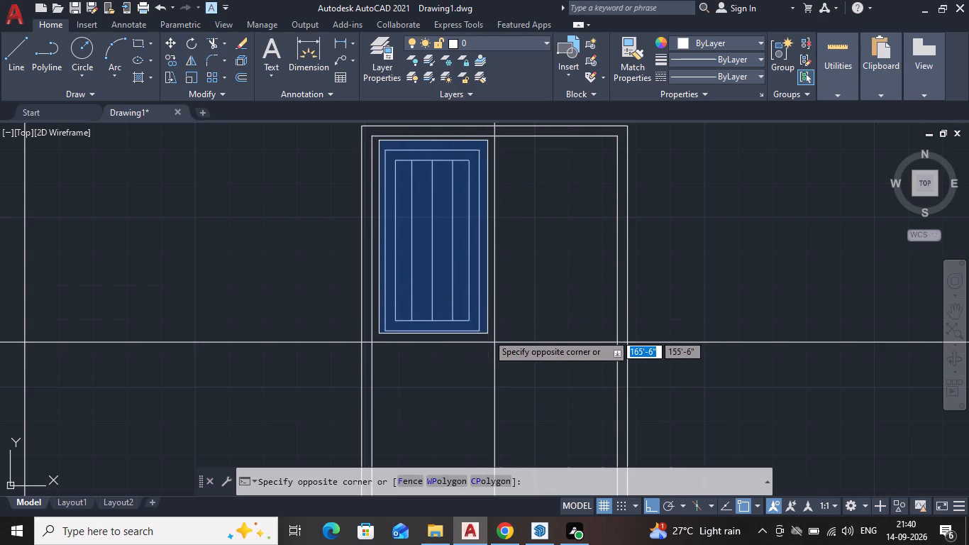
key(s)
key(c)
key(Return)
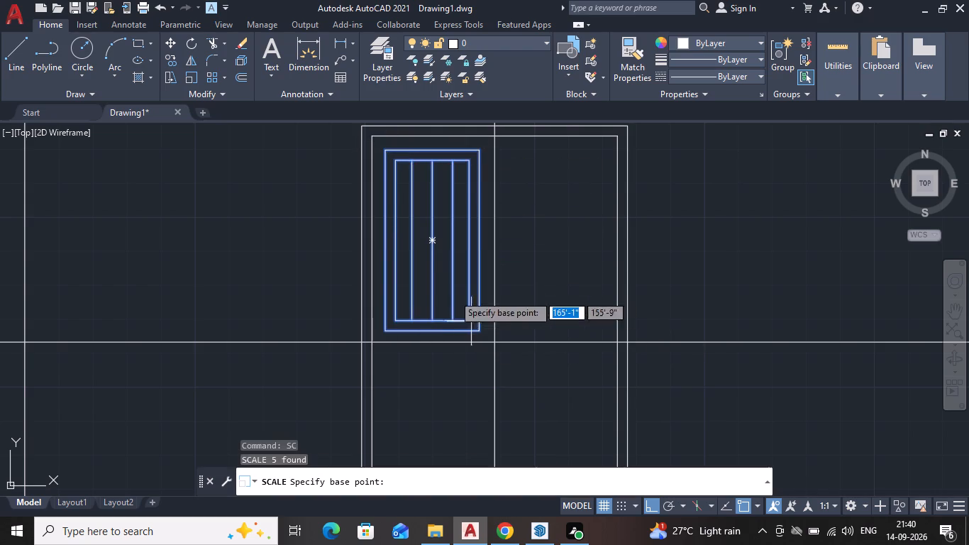
click(387, 152)
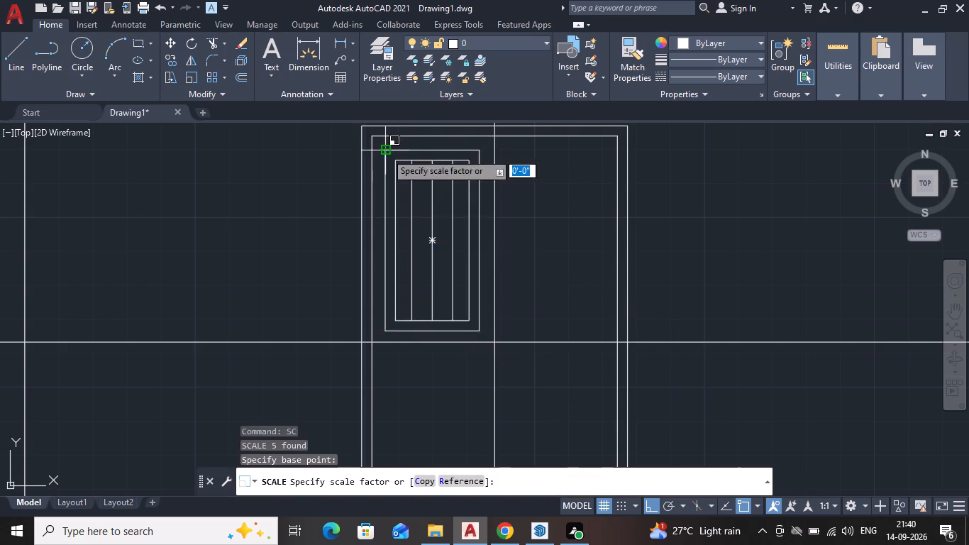
click(412, 232)
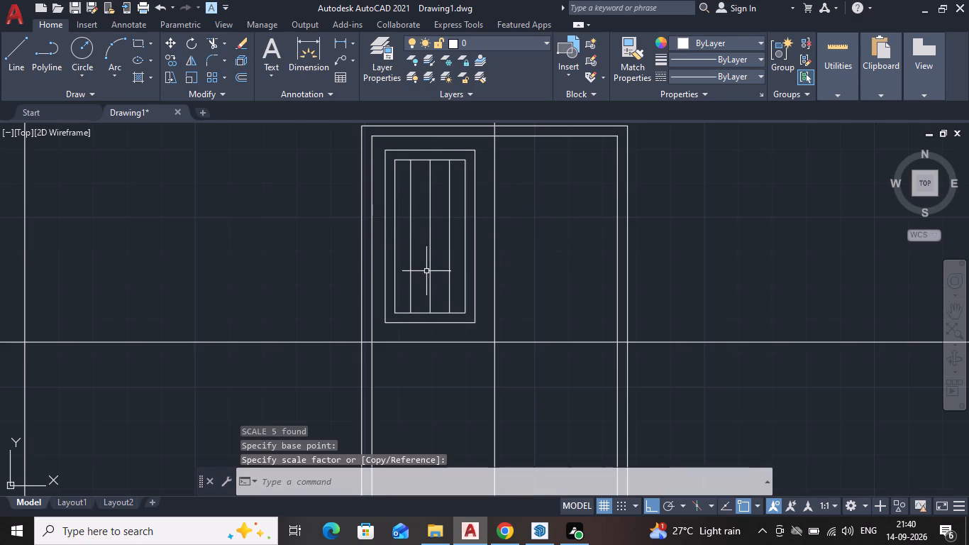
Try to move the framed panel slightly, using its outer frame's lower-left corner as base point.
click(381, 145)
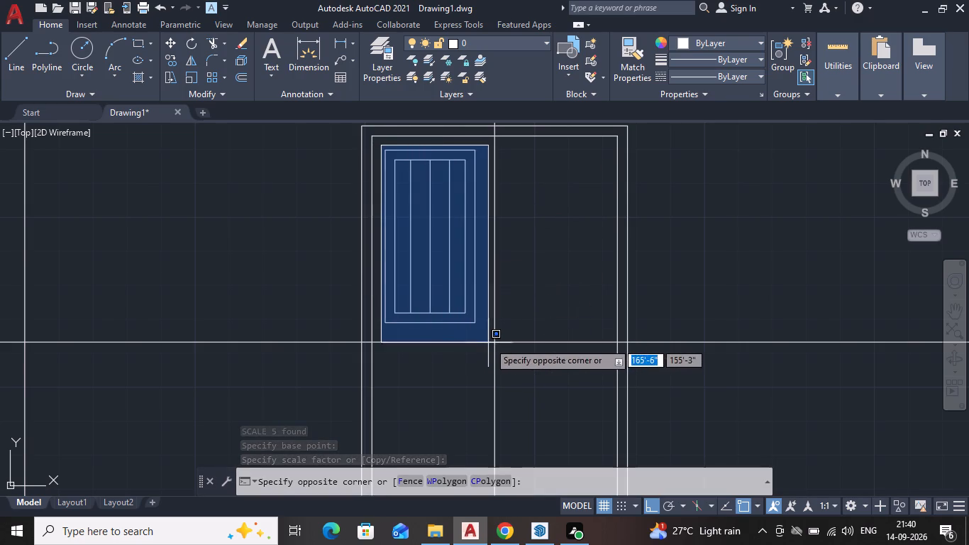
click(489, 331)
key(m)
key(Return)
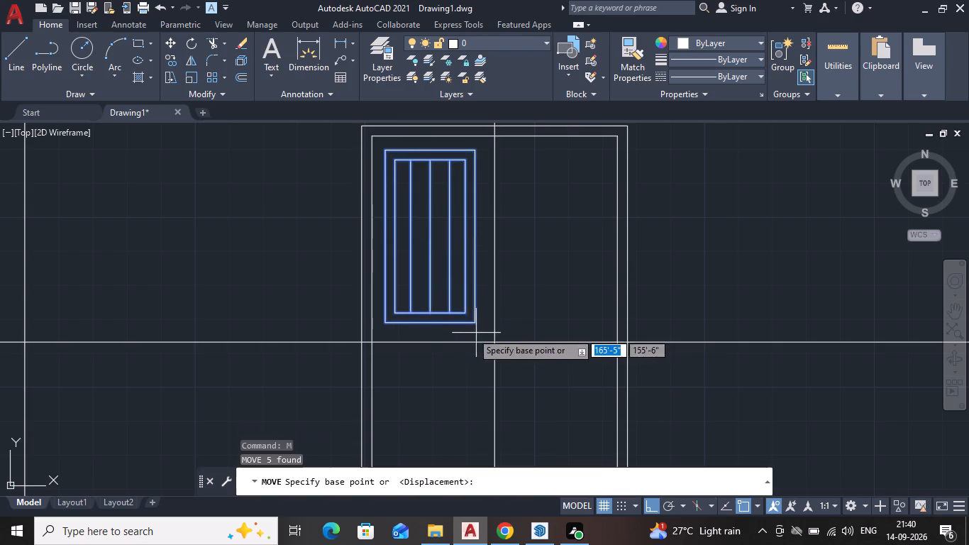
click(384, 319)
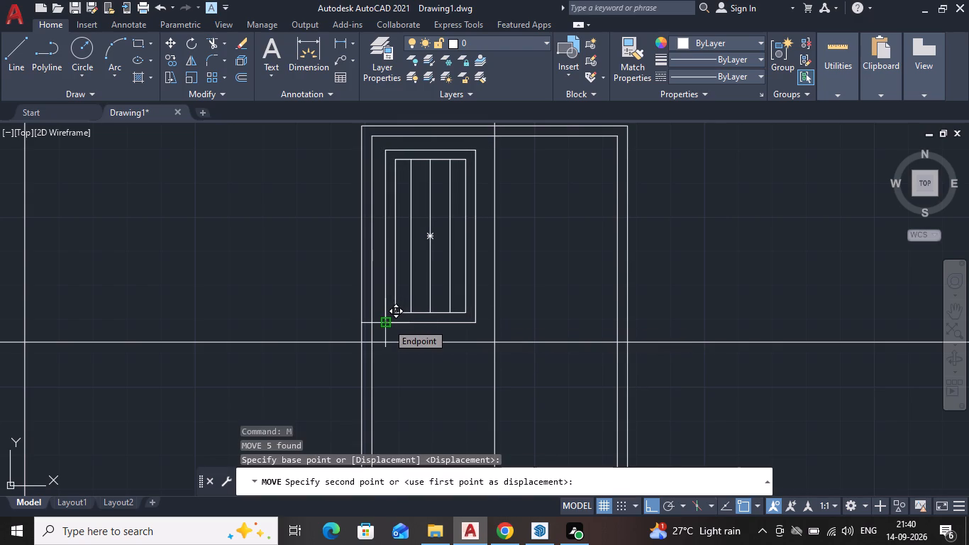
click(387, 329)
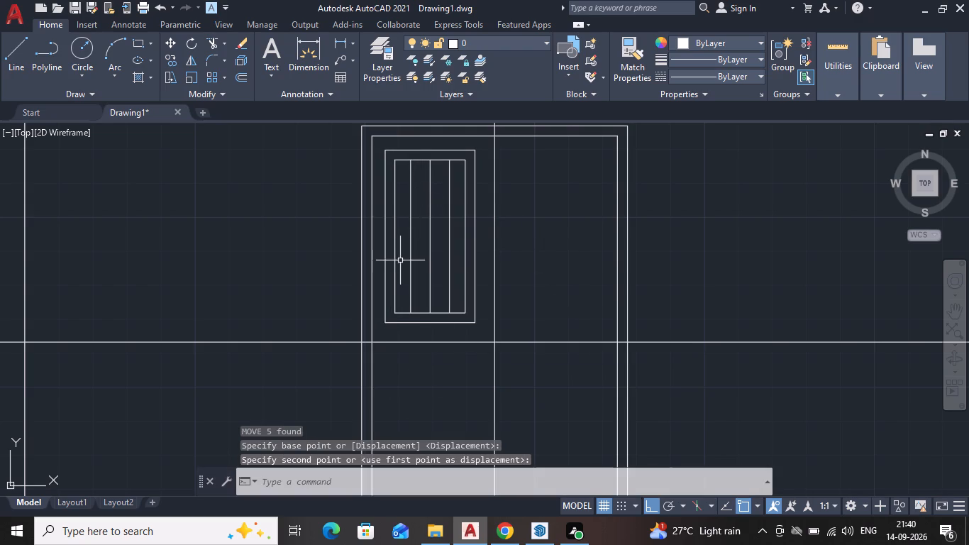
Move the framed panel about 4" diagonally down and toward the door's centreline, with ortho off.
click(381, 141)
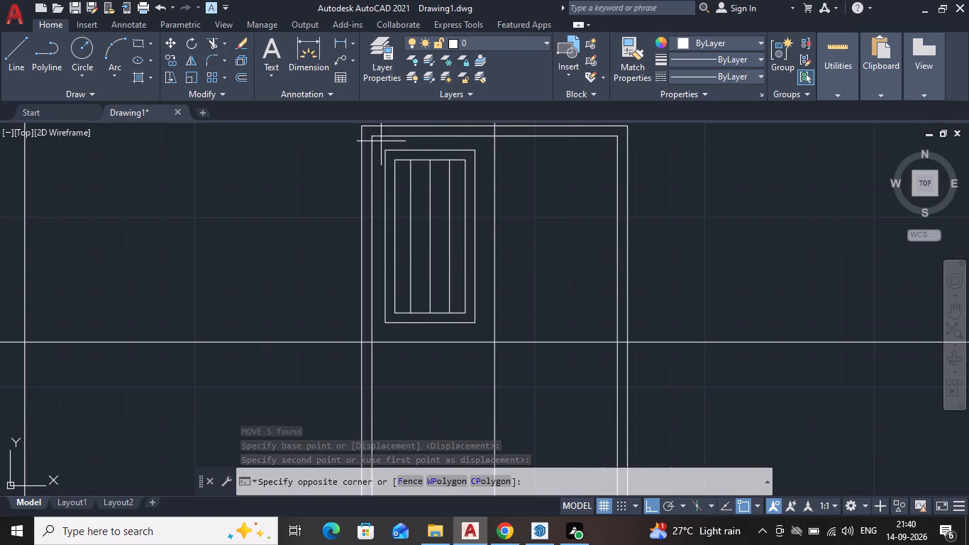
click(483, 335)
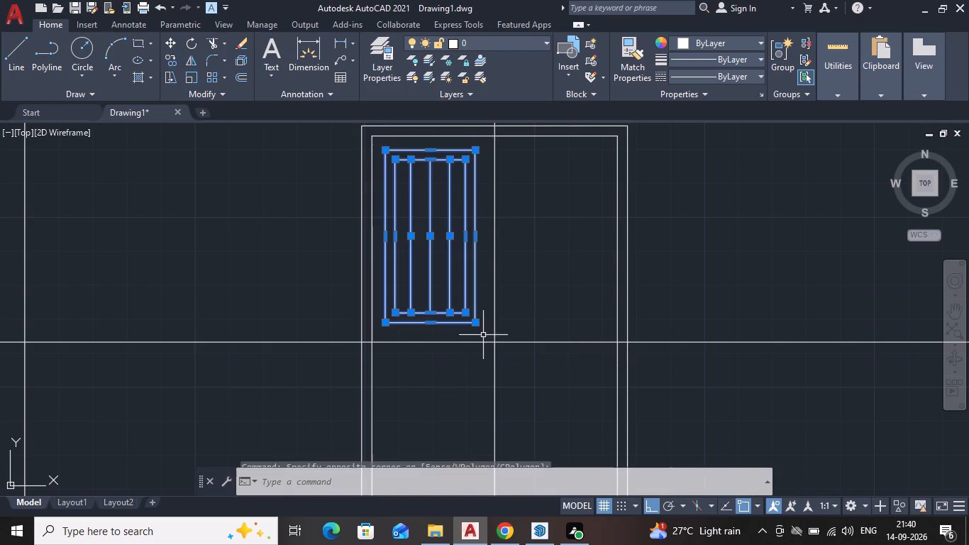
key(m)
key(Return)
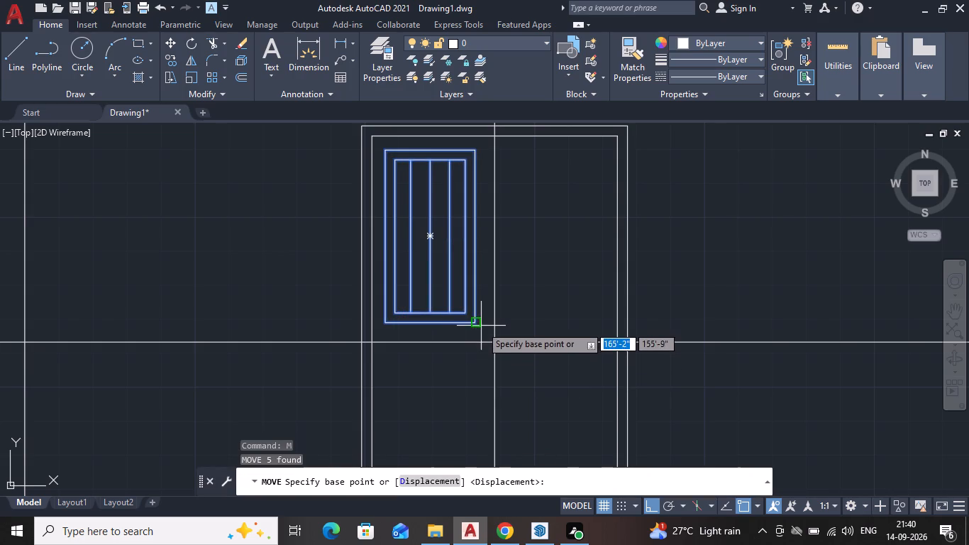
click(475, 322)
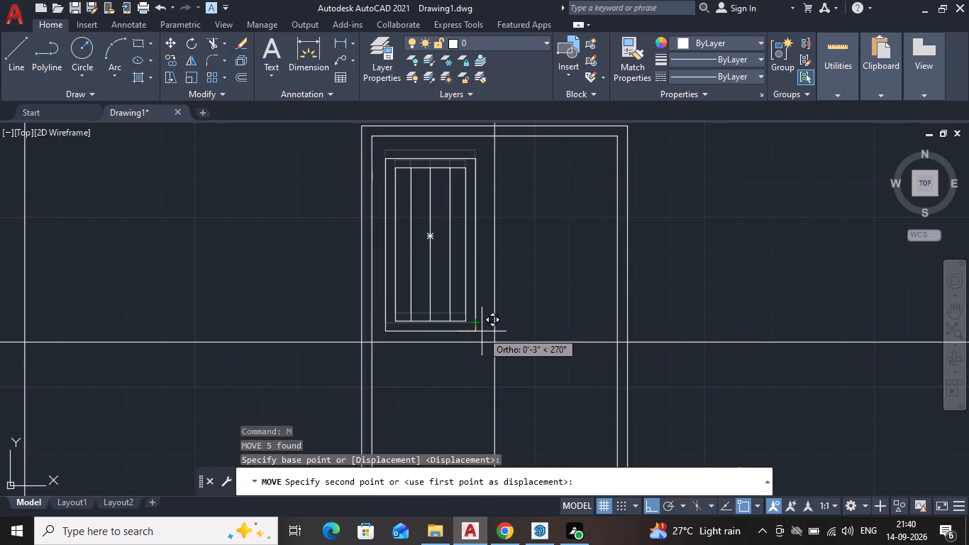
key(ctrl+F8)
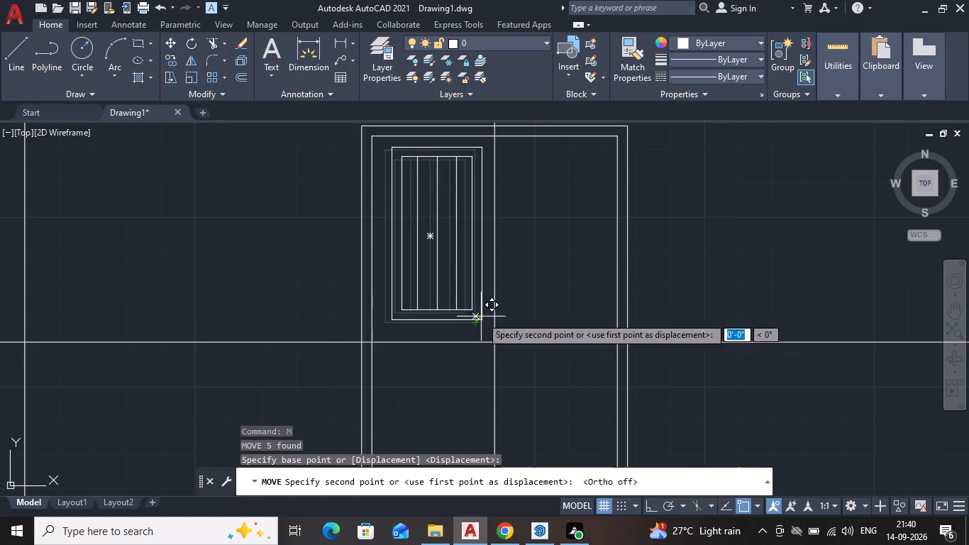
scroll(482, 327, up, 1)
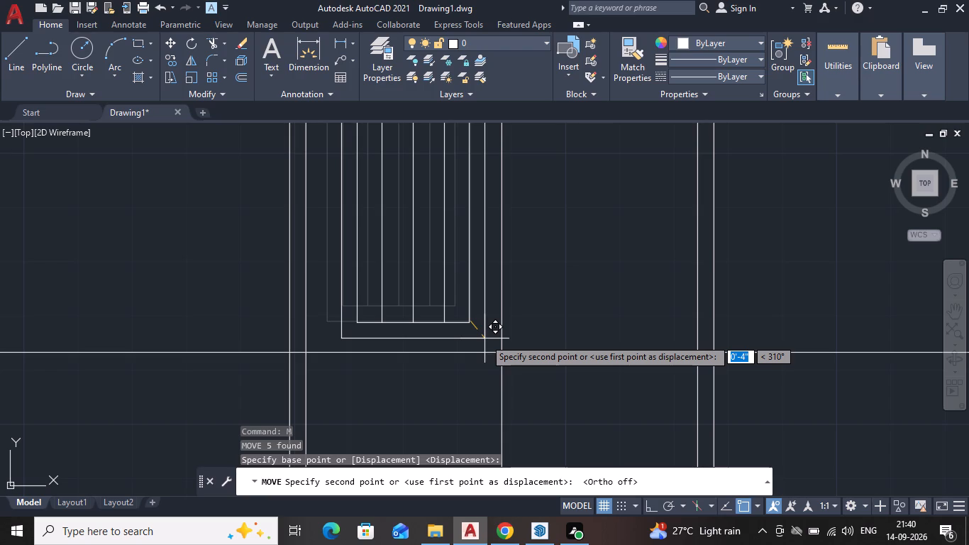
click(484, 338)
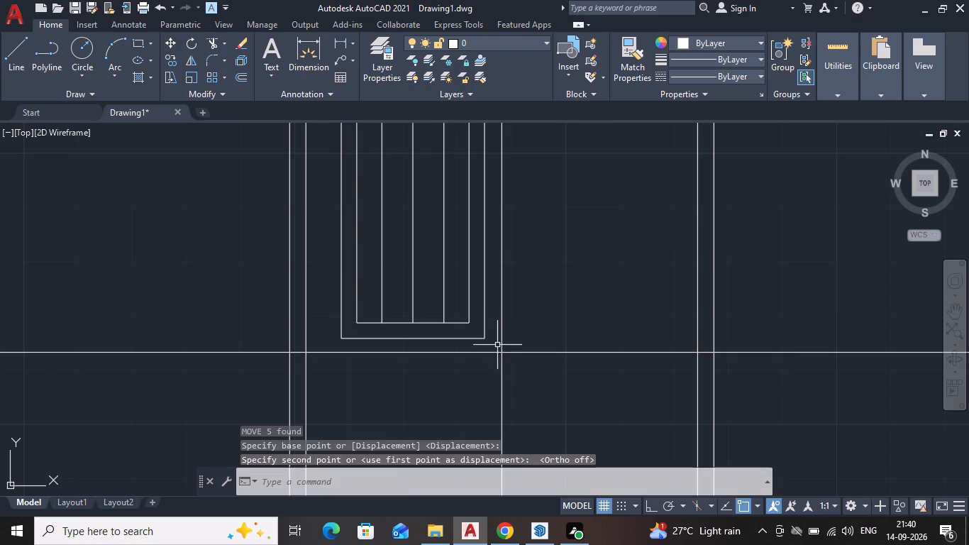
key(Escape)
With ortho on, copy the framed panel about 2'-11" horizontally into the door's upper-right quarter.
scroll(524, 360, down, 3)
scroll(514, 341, up, 1)
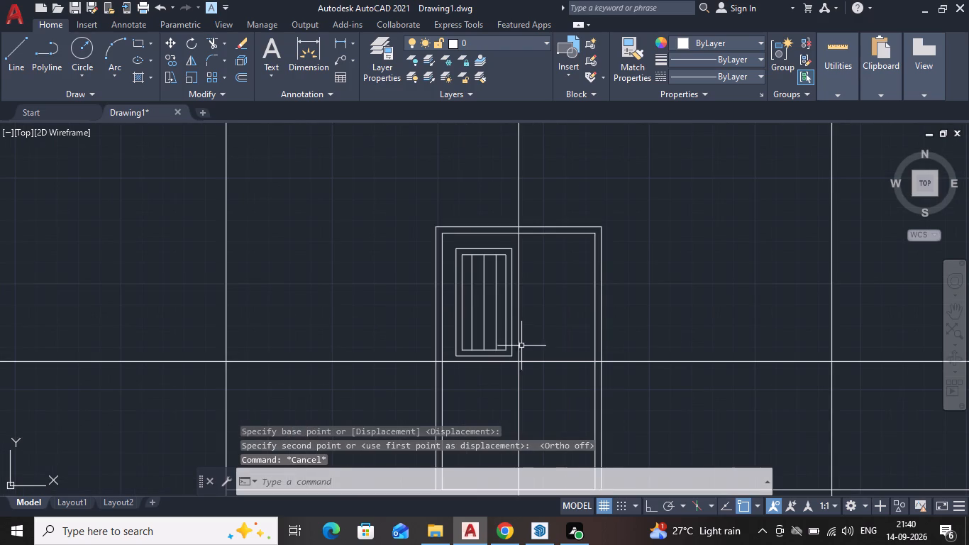
middle_drag(531, 329, 506, 219)
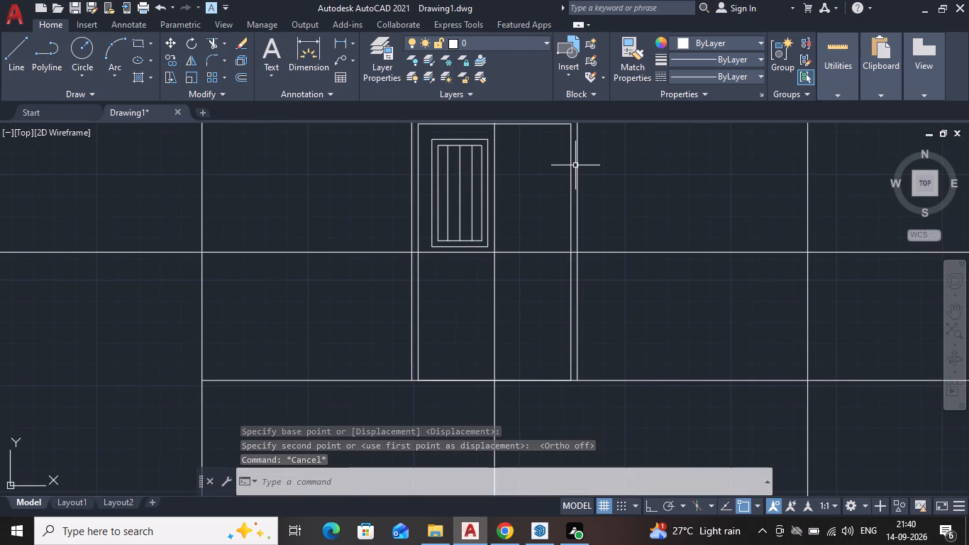
key(ctrl+F8)
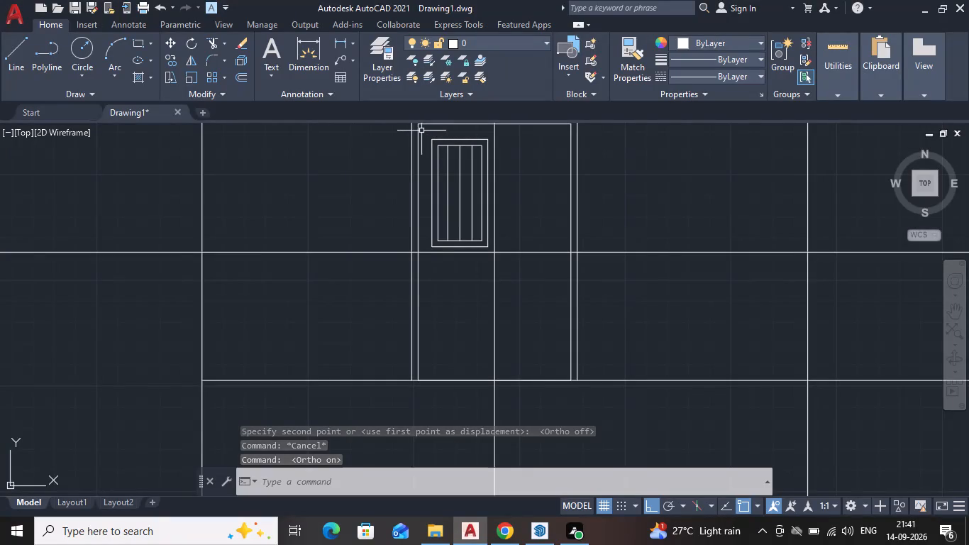
click(426, 136)
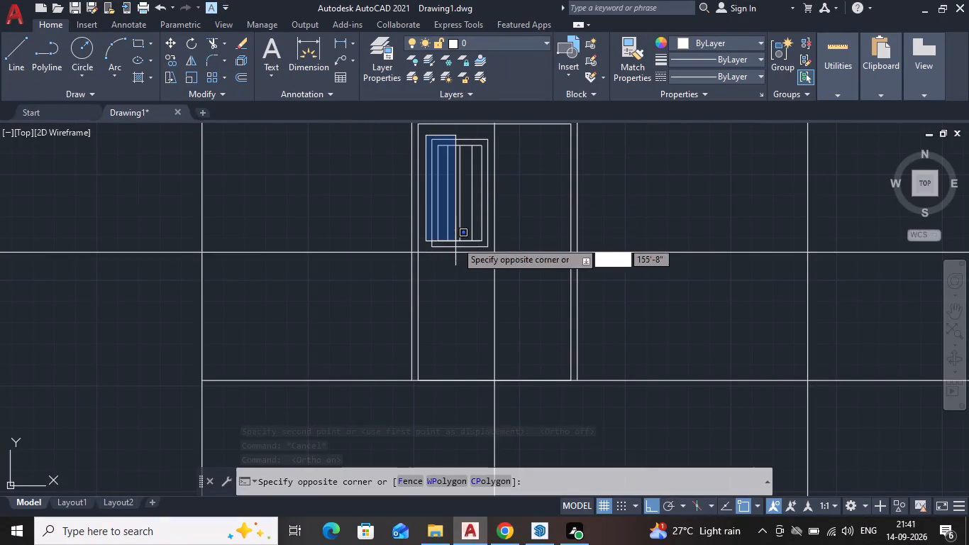
click(493, 252)
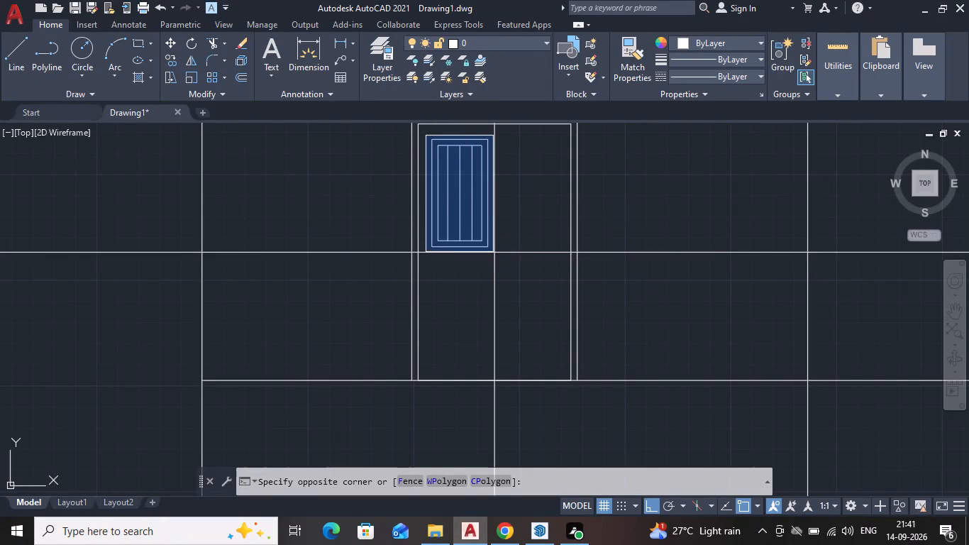
text(CO)
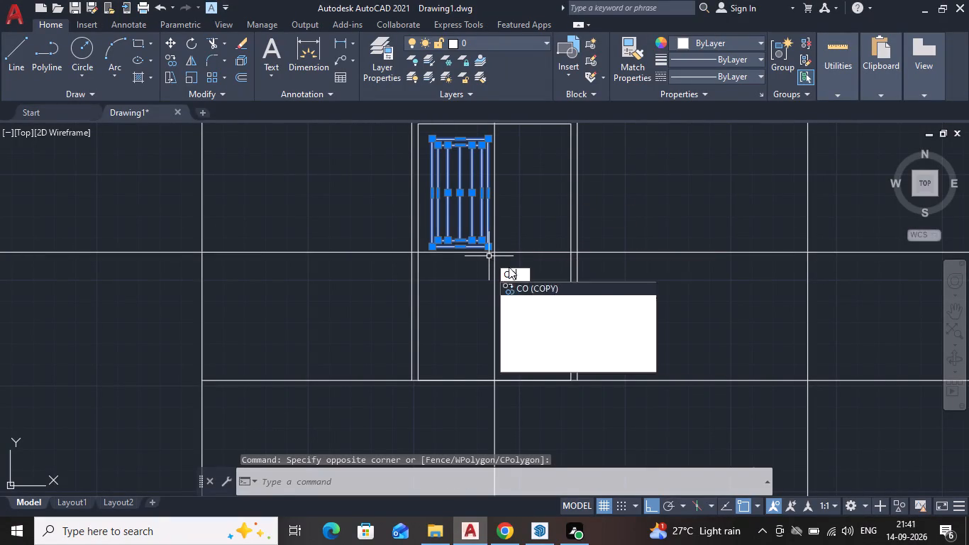
key(Return)
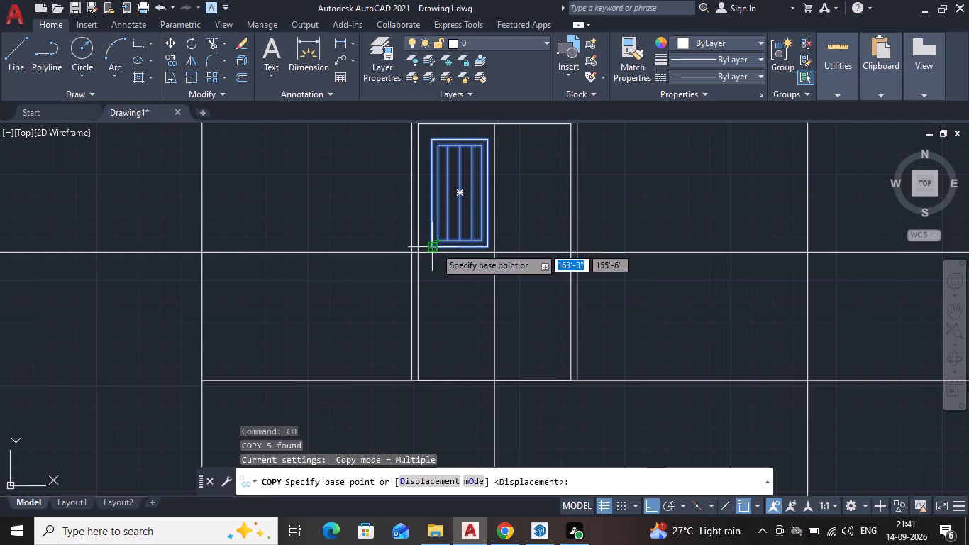
click(435, 247)
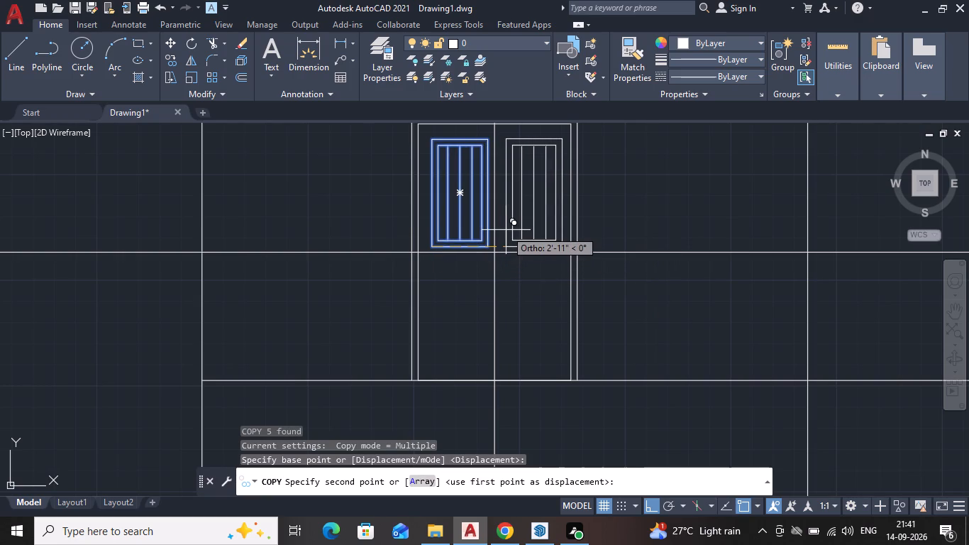
click(506, 230)
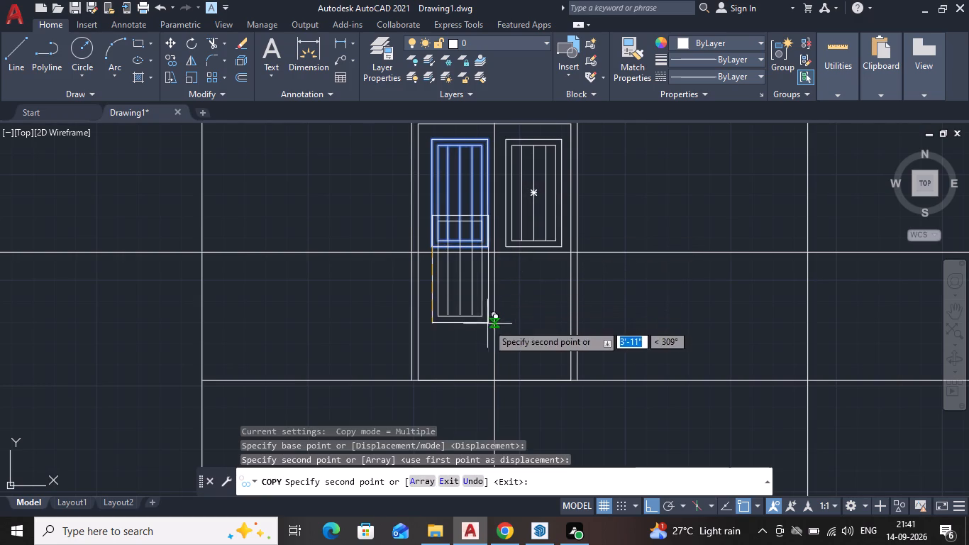
Copy the upper-left framed panel about 5'-0" straight down into the door's lower-left quarter.
click(465, 373)
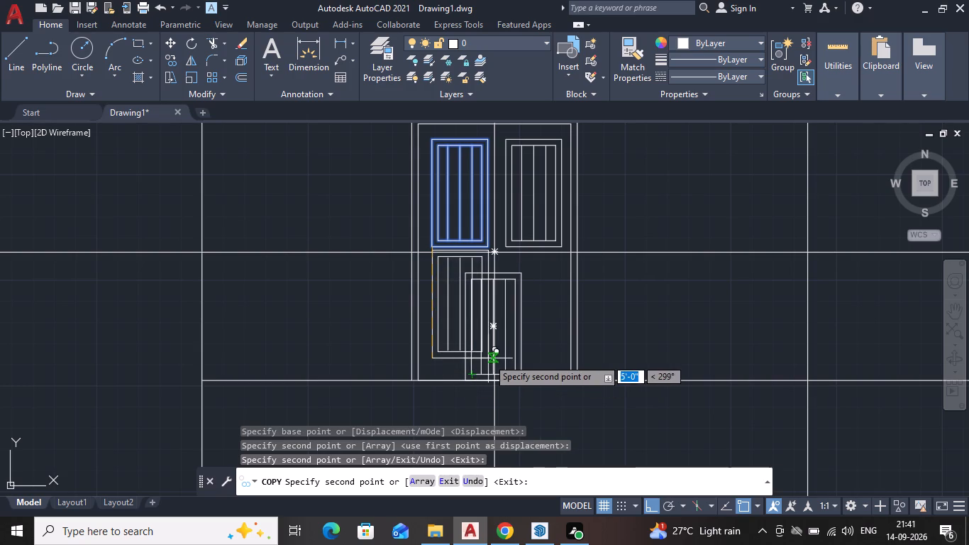
key(ctrl+z)
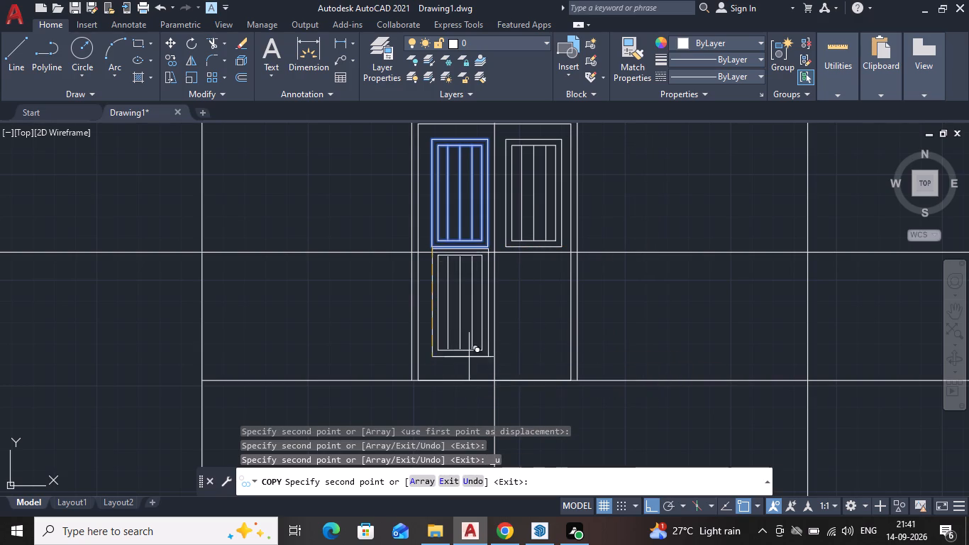
scroll(453, 374, up, 1)
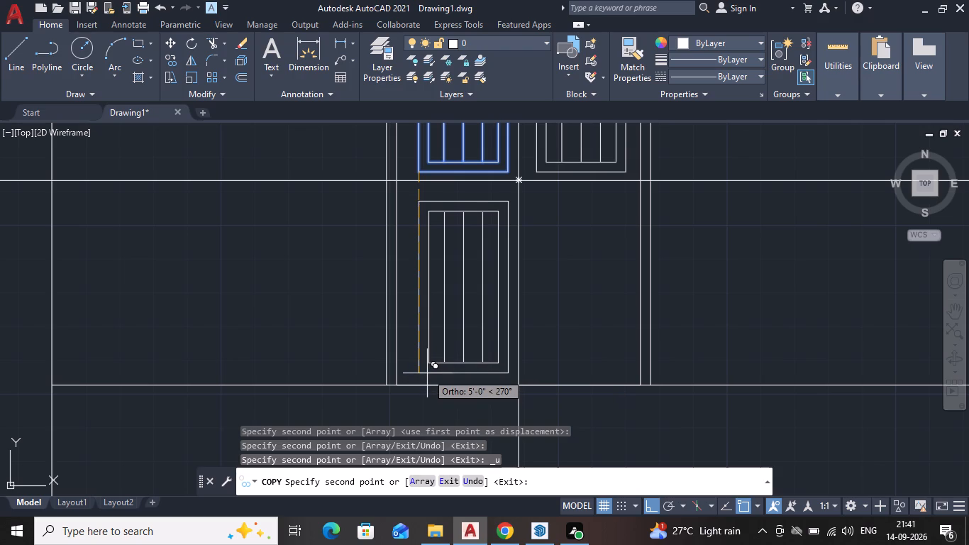
click(427, 373)
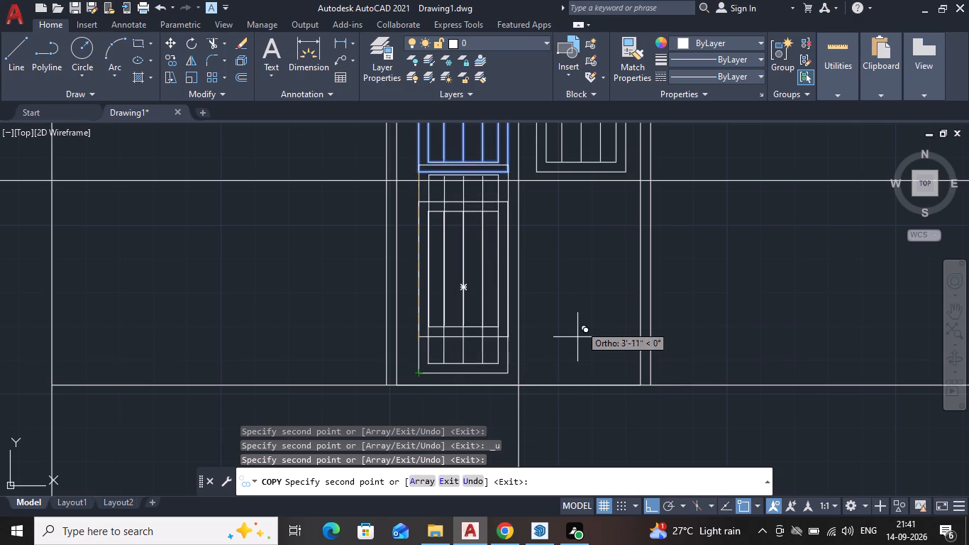
key(Escape)
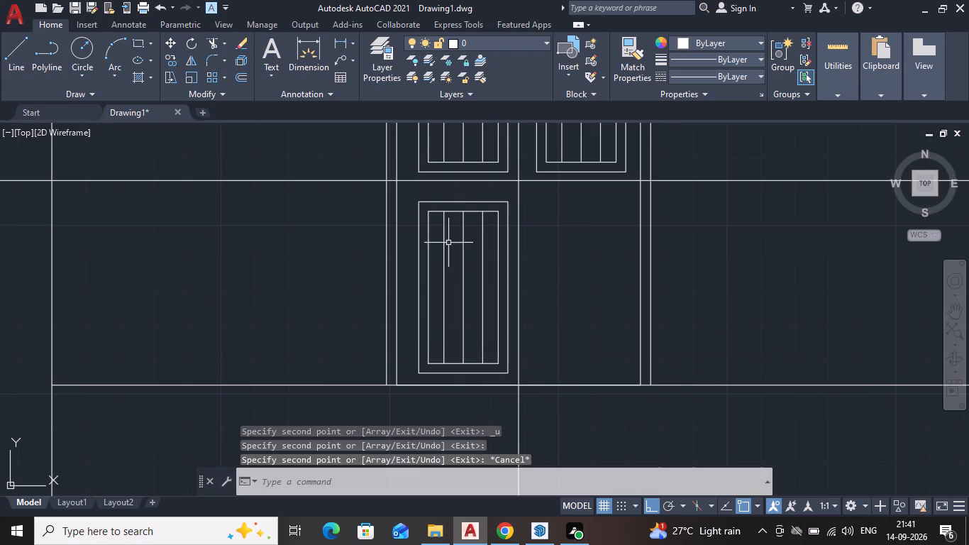
Copy the lower-left framed panel about 3'-0" horizontally into the door's lower-right quarter.
drag(409, 189, 409, 197)
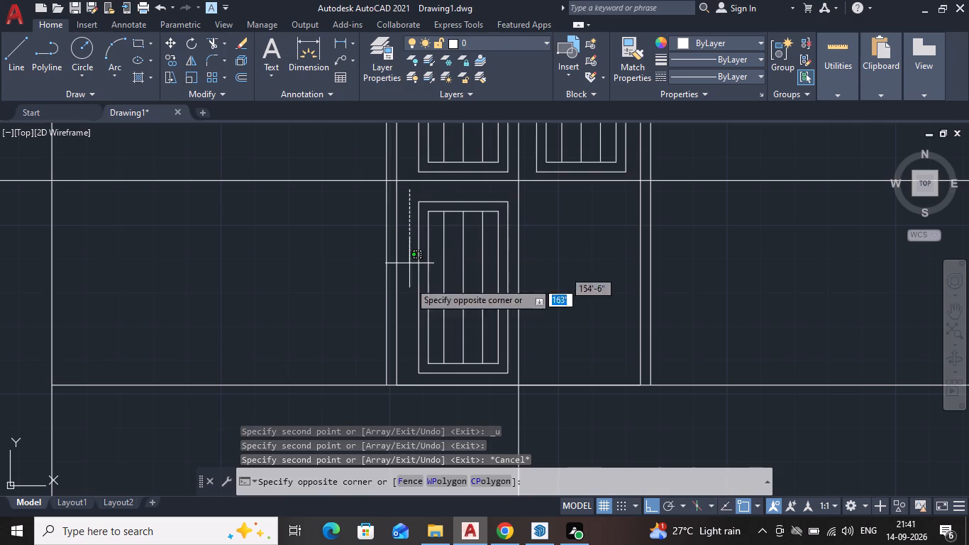
click(511, 381)
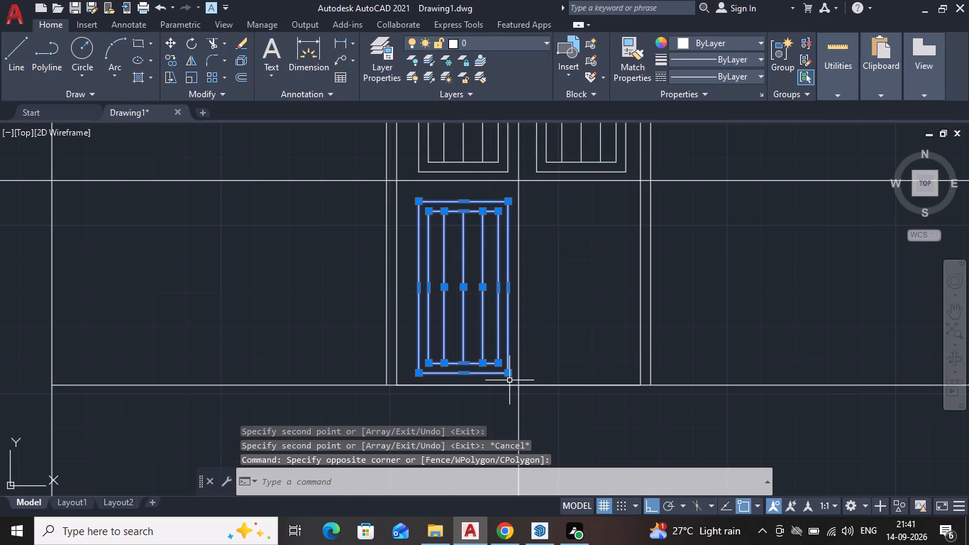
key(c)
key(o)
key(Return)
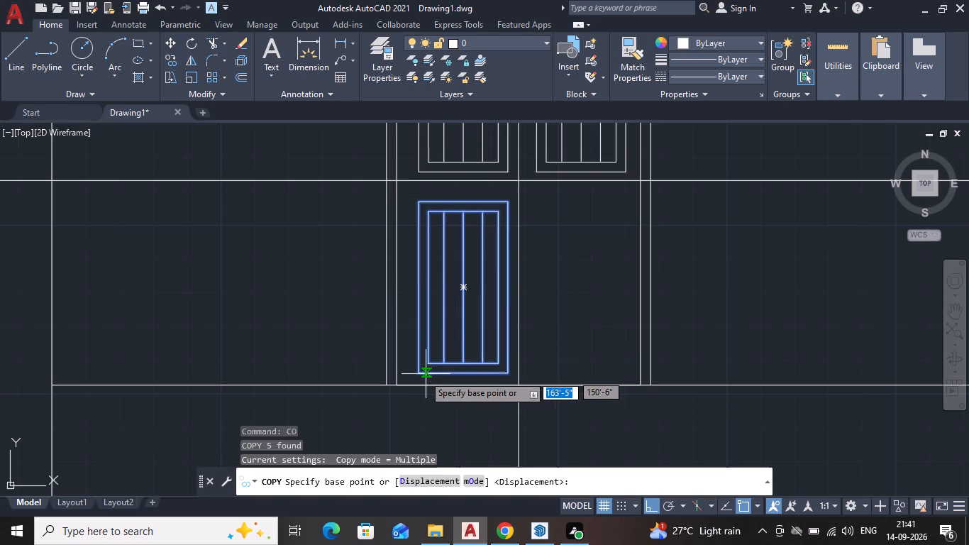
click(416, 373)
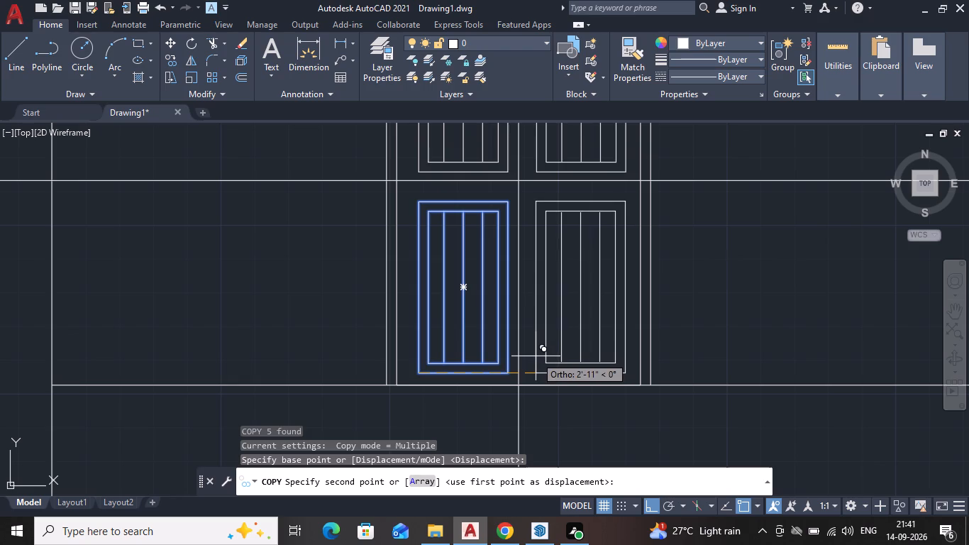
click(538, 356)
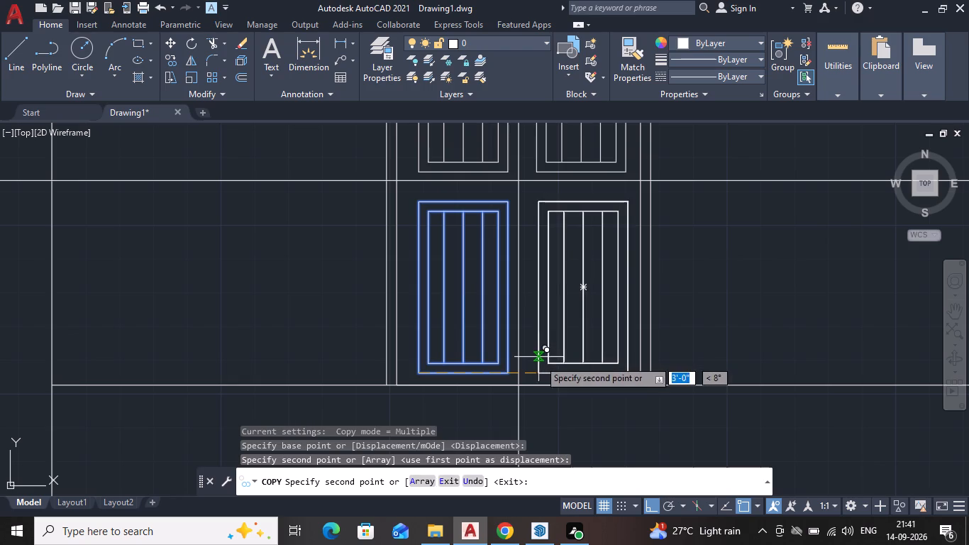
key(Escape)
Delete the vertical and horizontal construction lines that cross between the door's four panels.
scroll(545, 364, down, 2)
scroll(531, 380, up, 2)
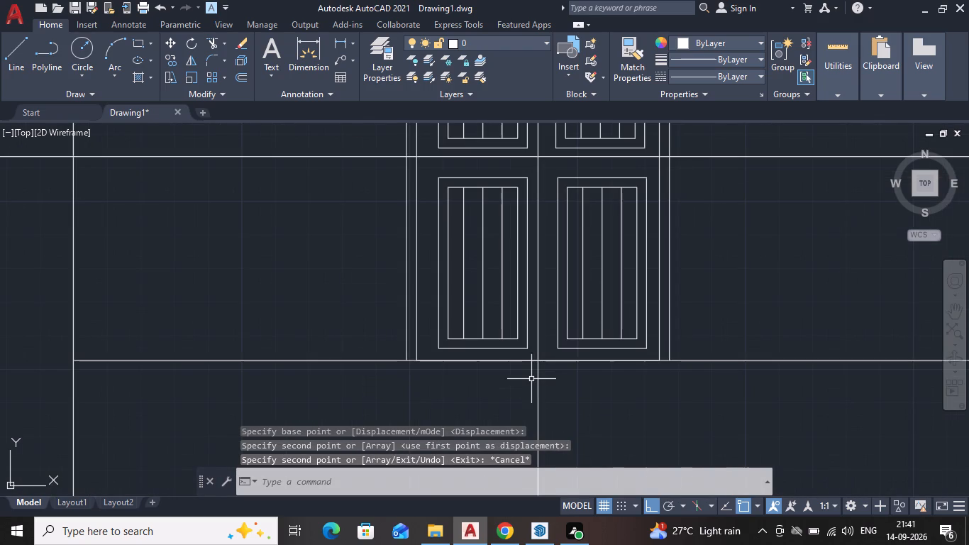
click(540, 383)
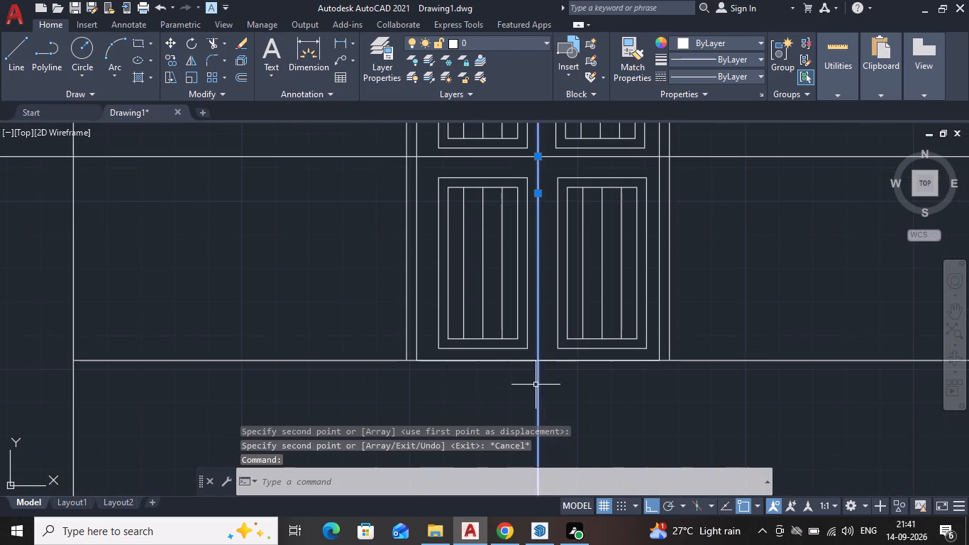
key(Delete)
click(543, 160)
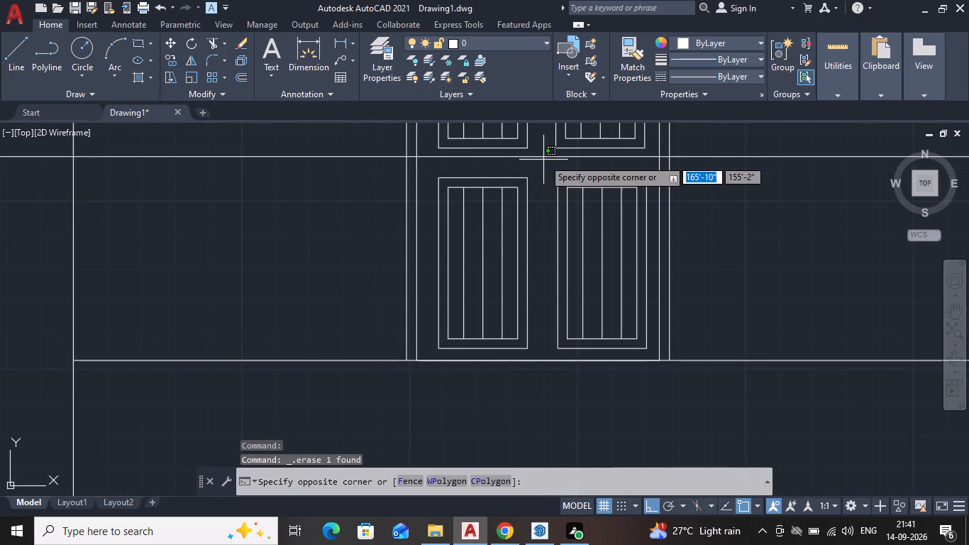
click(539, 157)
key(Delete)
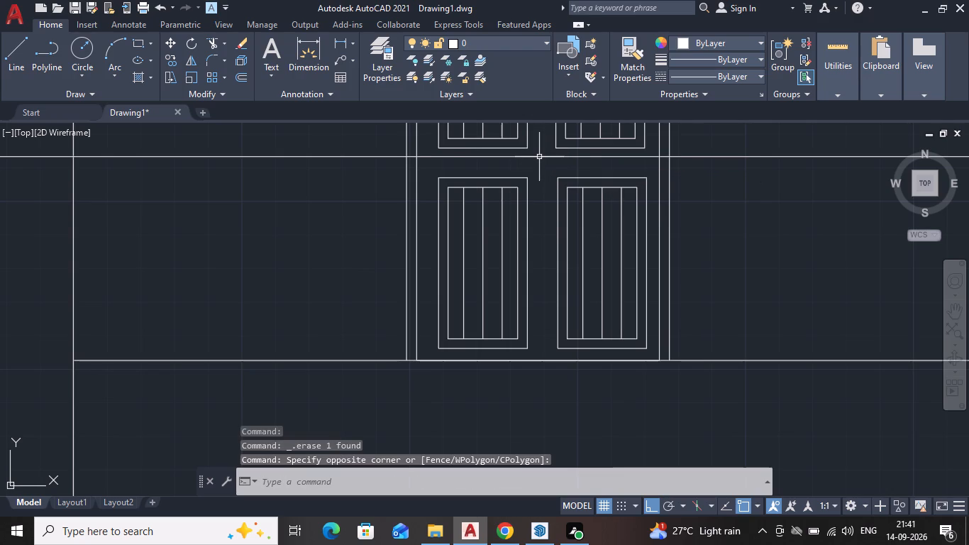
click(539, 157)
key(Delete)
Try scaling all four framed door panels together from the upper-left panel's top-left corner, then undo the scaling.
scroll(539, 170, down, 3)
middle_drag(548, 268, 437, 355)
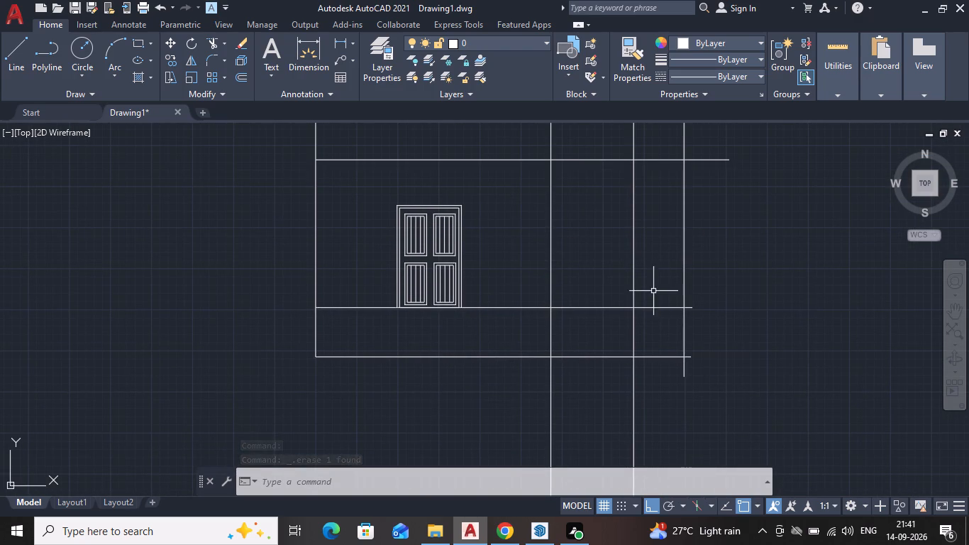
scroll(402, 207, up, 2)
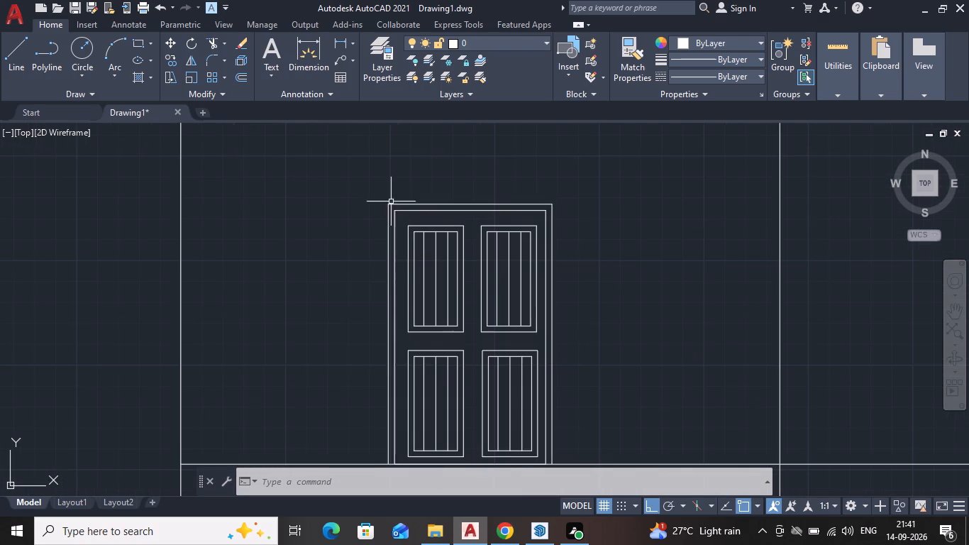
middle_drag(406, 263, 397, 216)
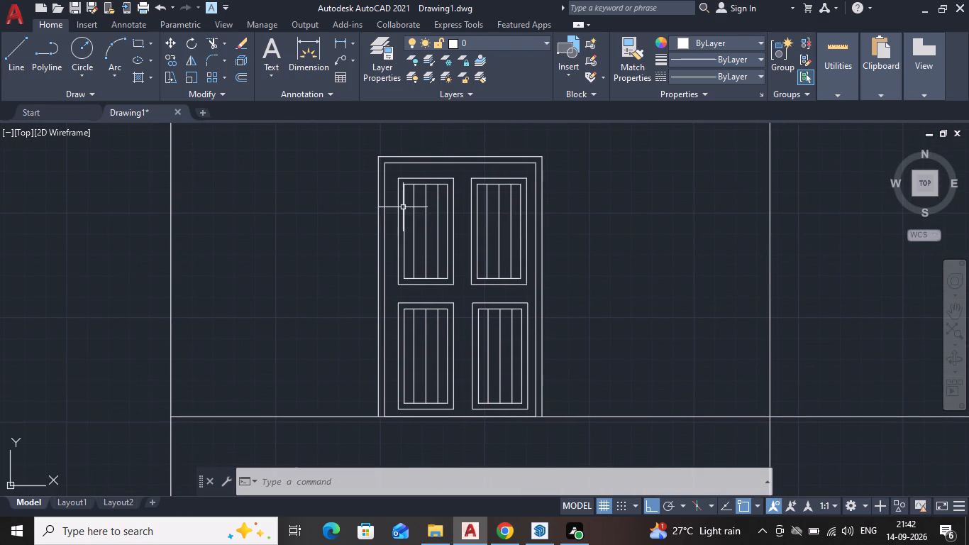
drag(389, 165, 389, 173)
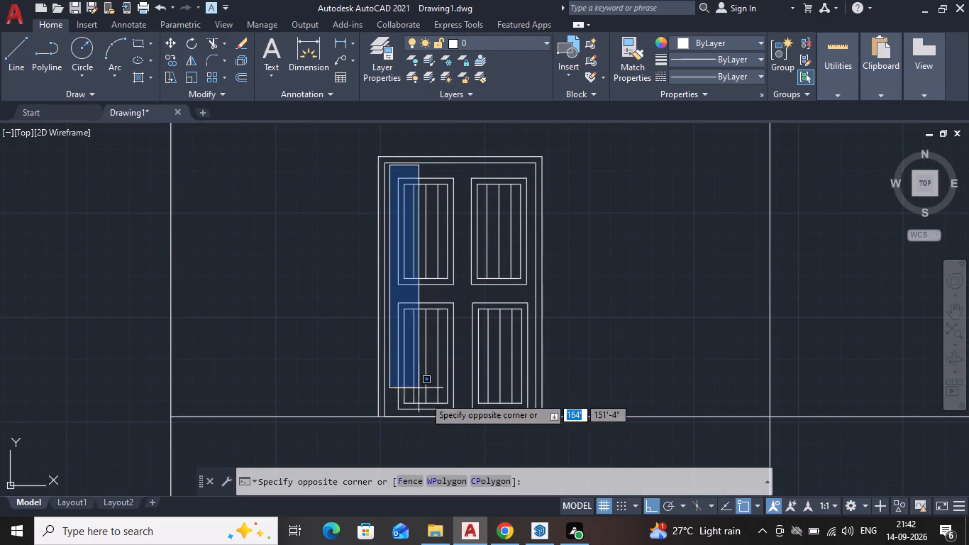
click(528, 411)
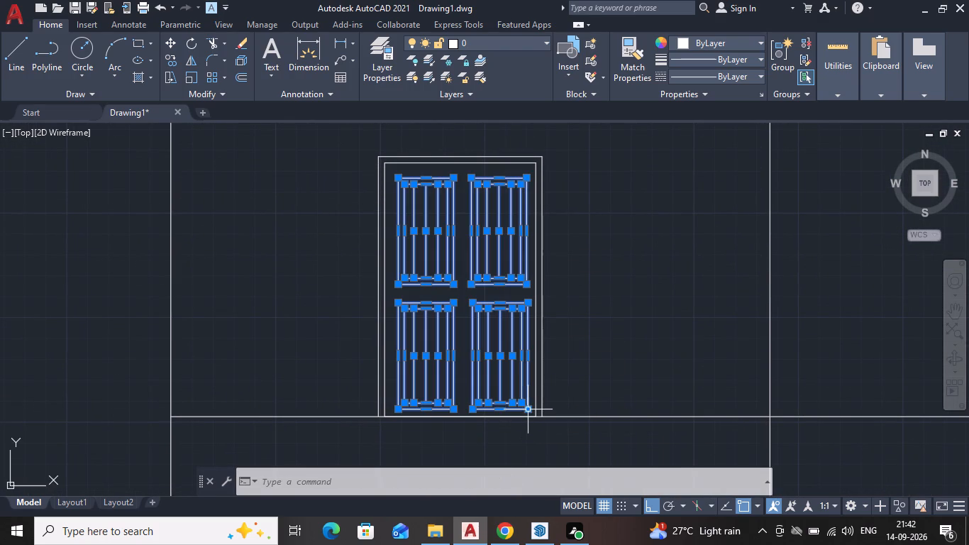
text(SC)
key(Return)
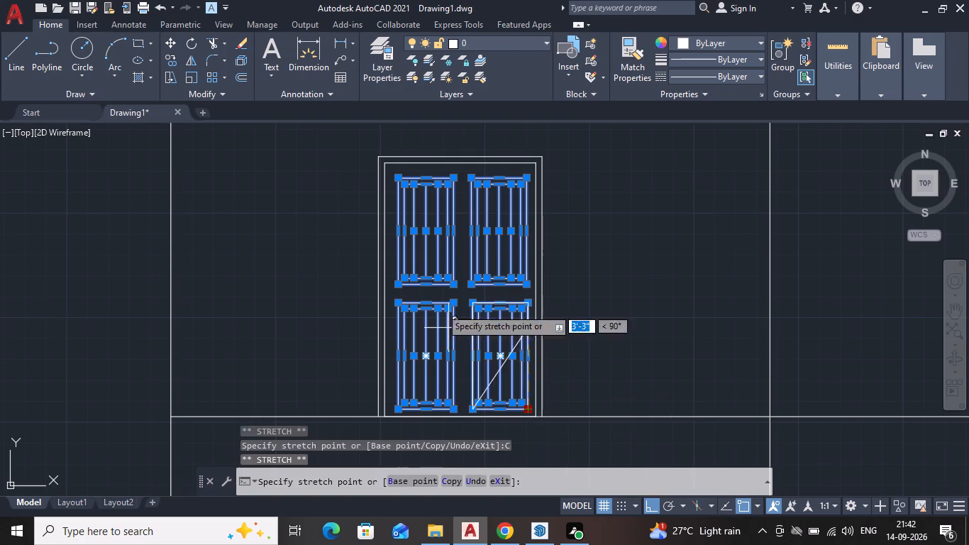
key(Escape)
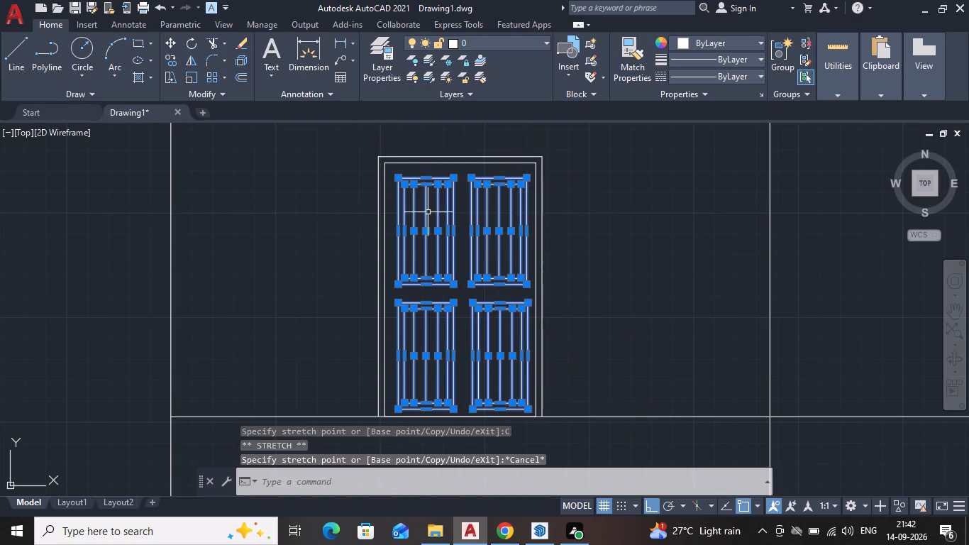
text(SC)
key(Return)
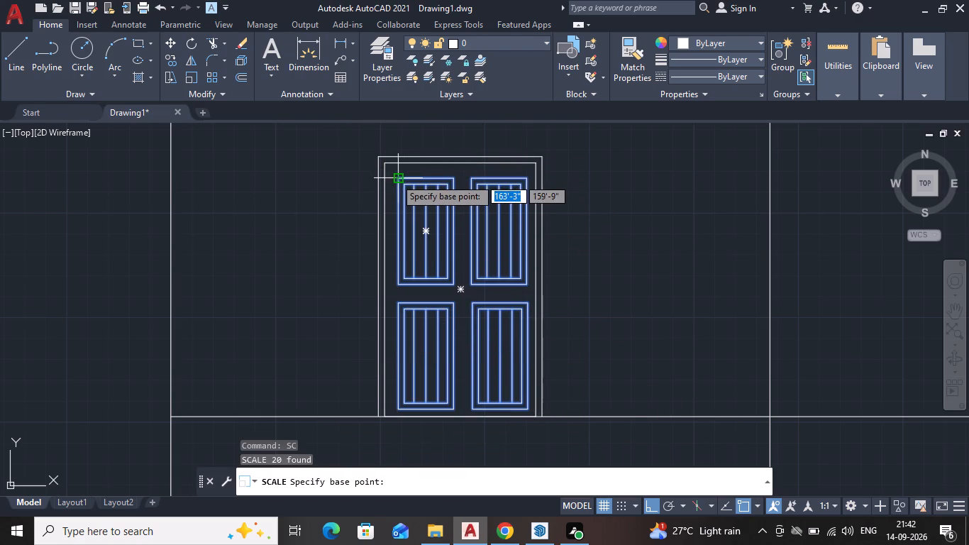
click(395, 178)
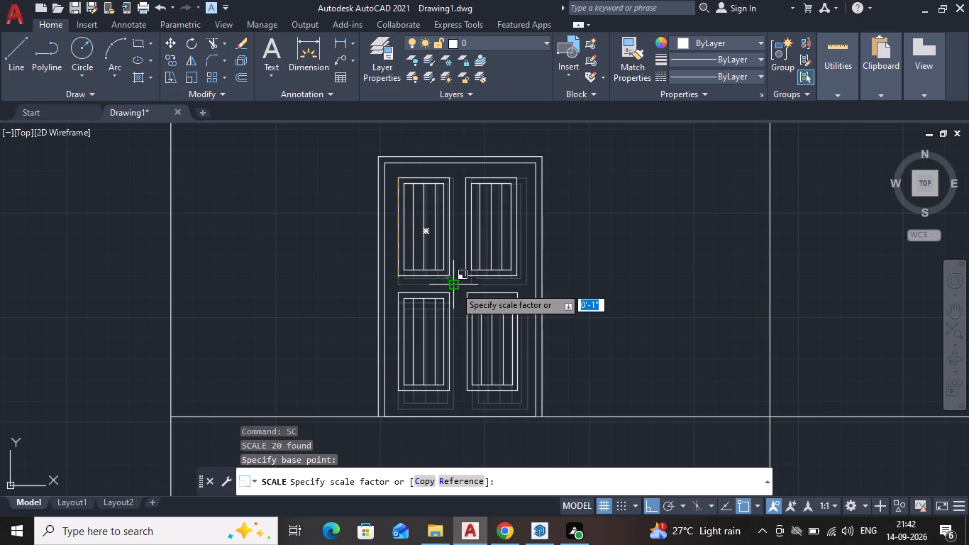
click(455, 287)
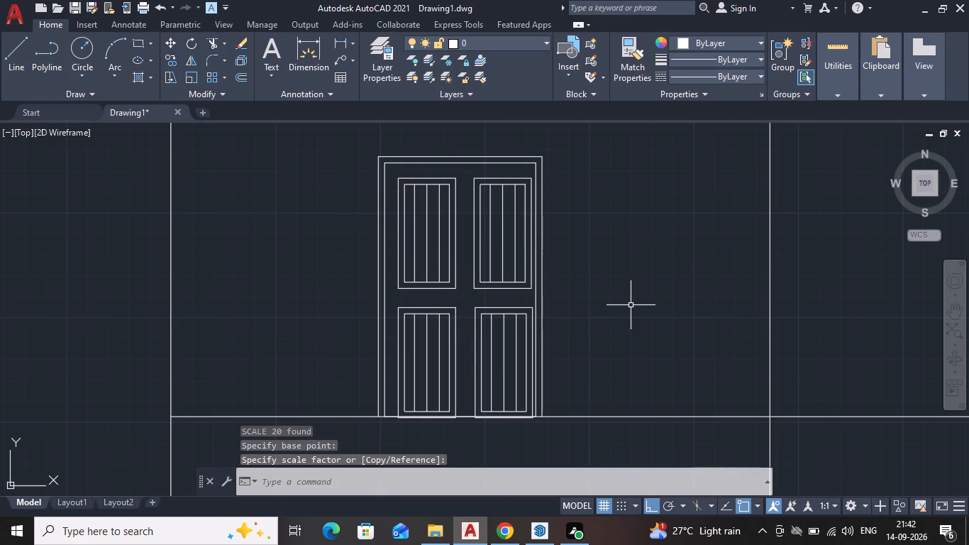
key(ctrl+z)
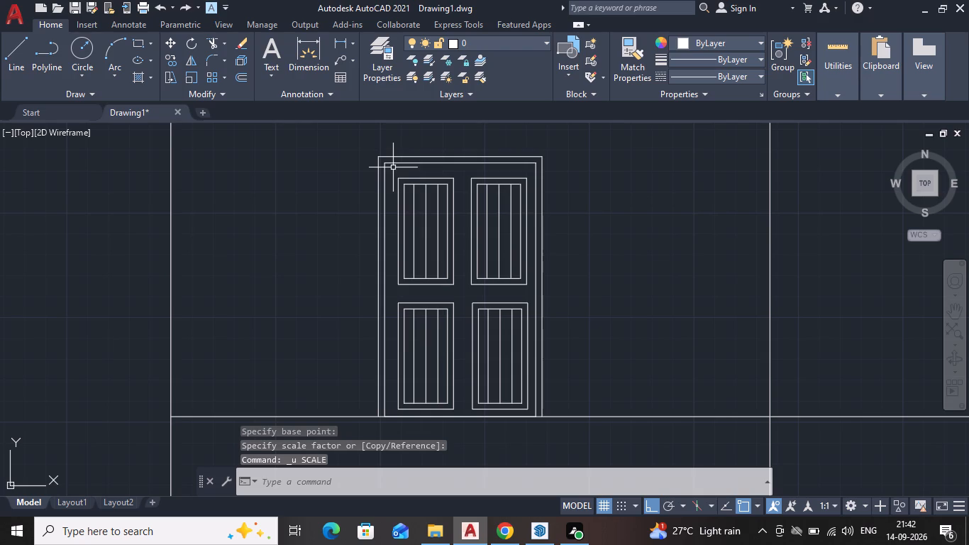
Scale the door's upper-left framed panel down slightly, using its top-left corner as the base point.
scroll(413, 203, down, 1)
middle_drag(406, 202, 399, 189)
scroll(405, 192, up, 1)
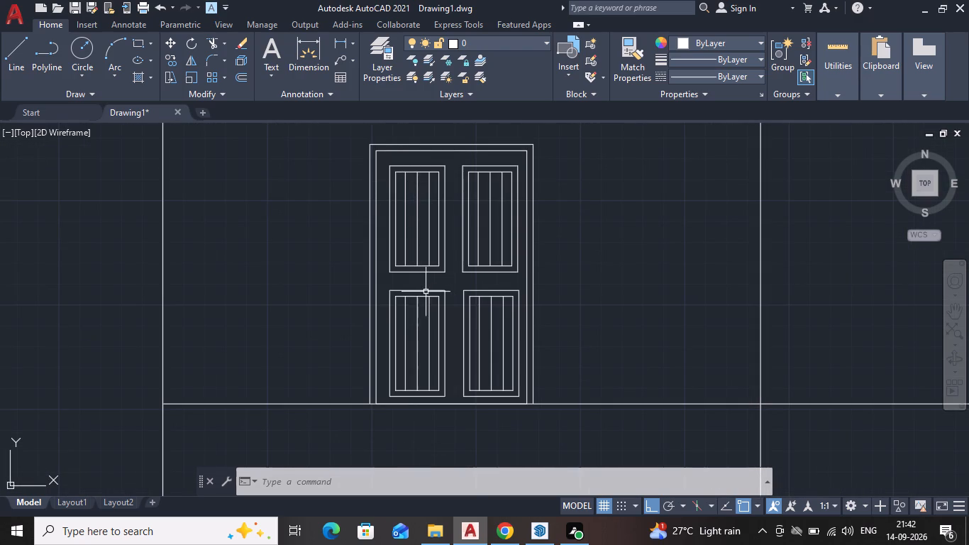
drag(387, 153, 384, 165)
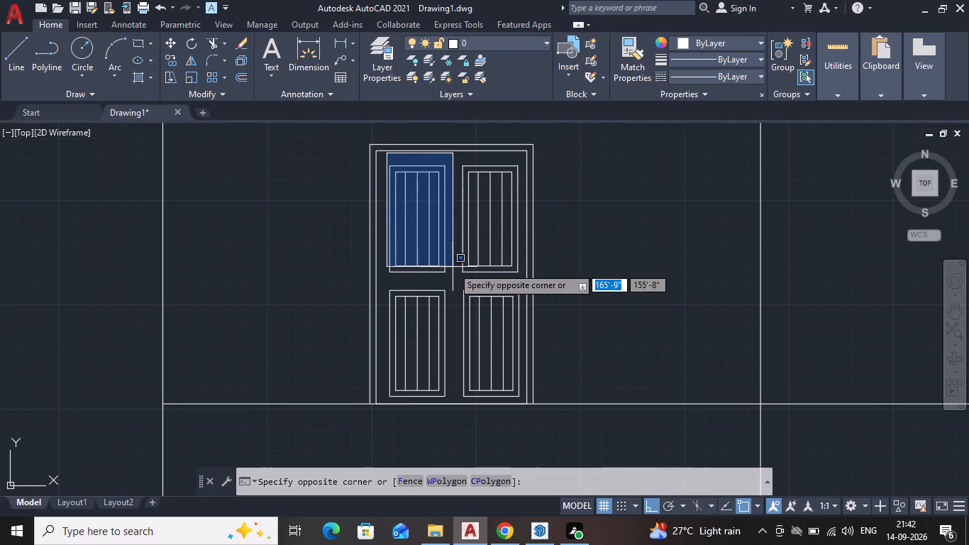
click(453, 277)
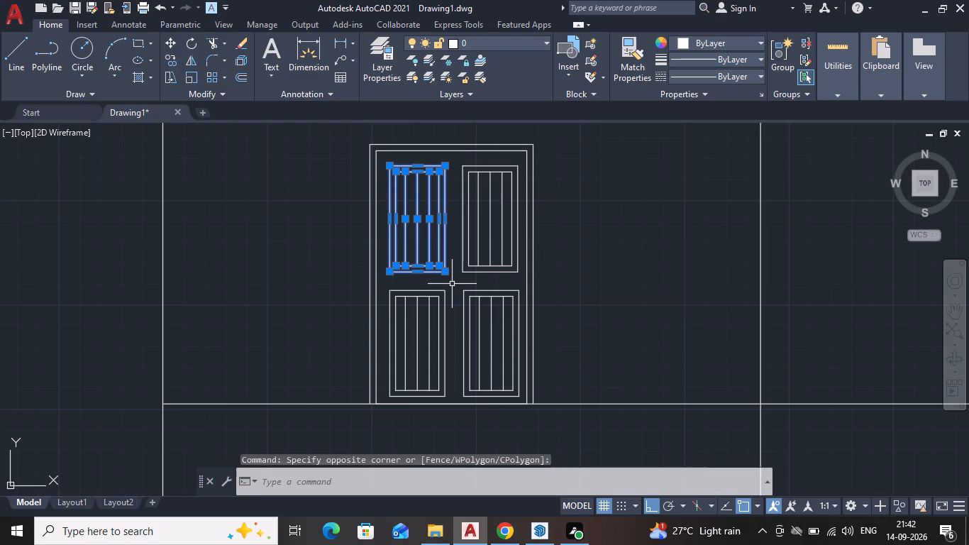
text(SC)
key(Return)
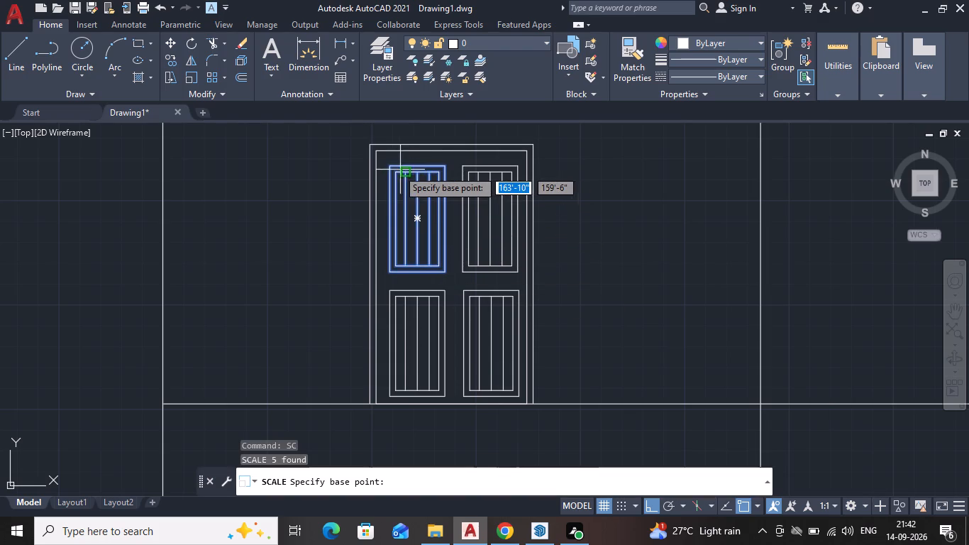
click(389, 170)
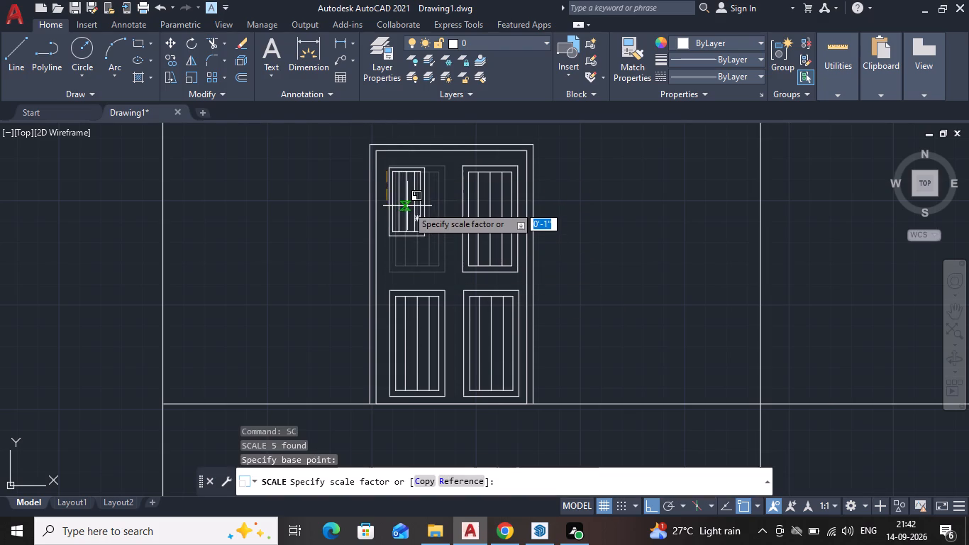
click(408, 215)
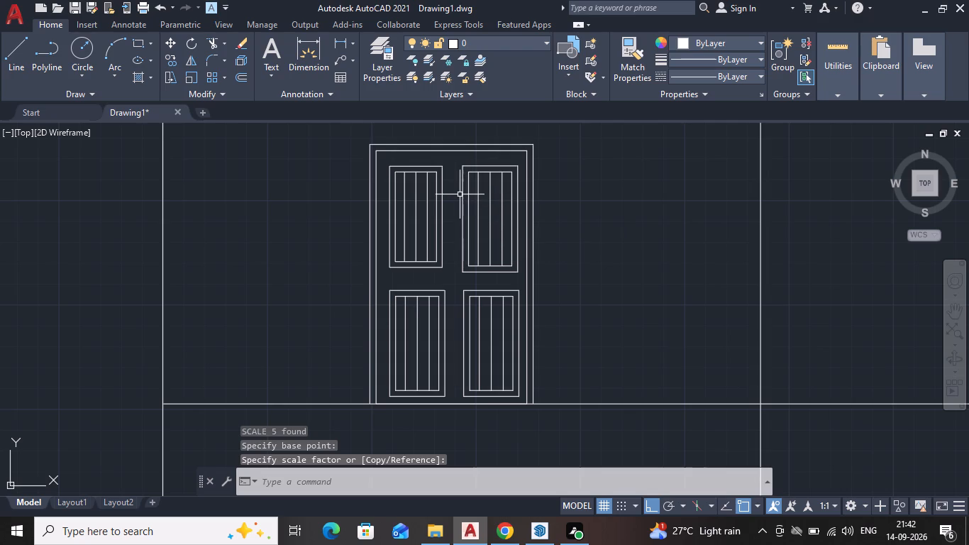
Scale the upper-left framed panel down further from its top-left corner, making it clearly smaller than the other panels.
click(385, 162)
click(449, 269)
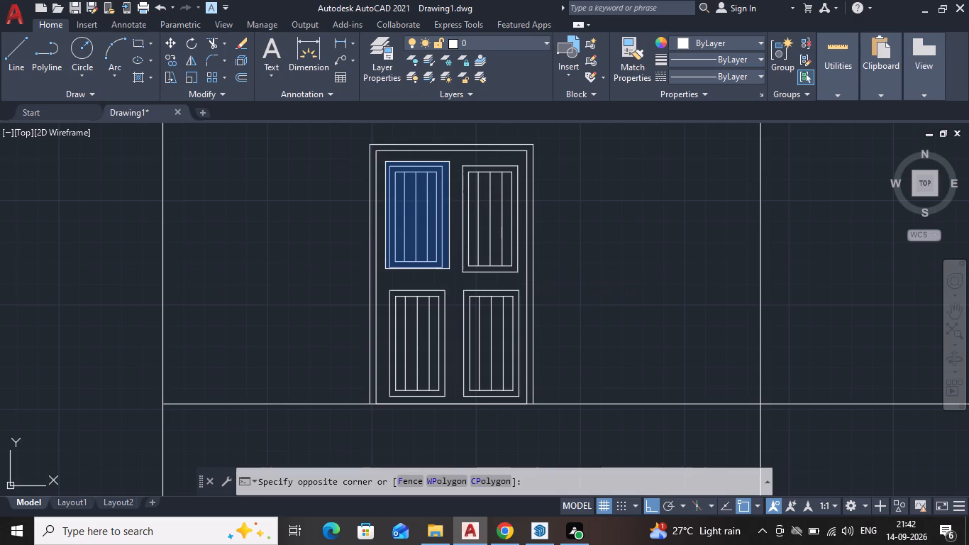
text(SC)
key(Return)
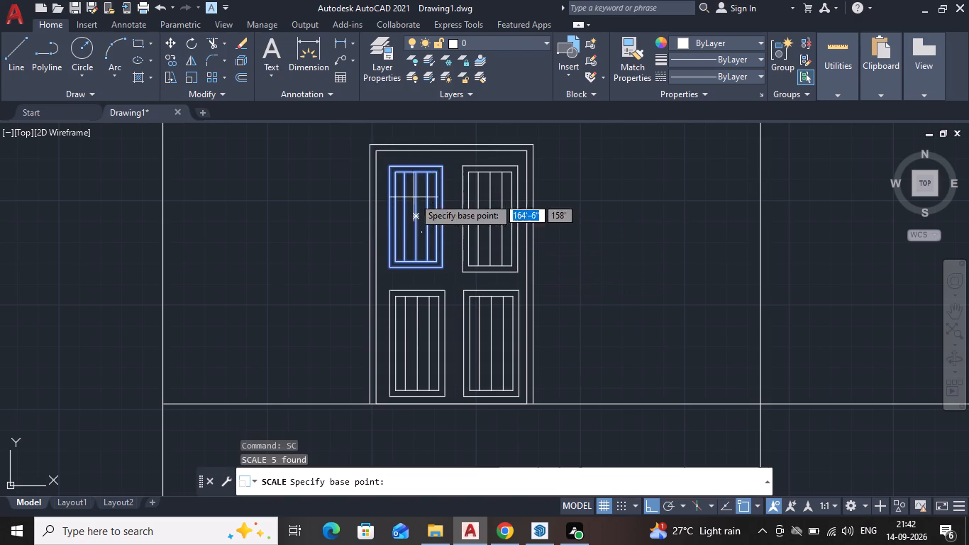
click(392, 167)
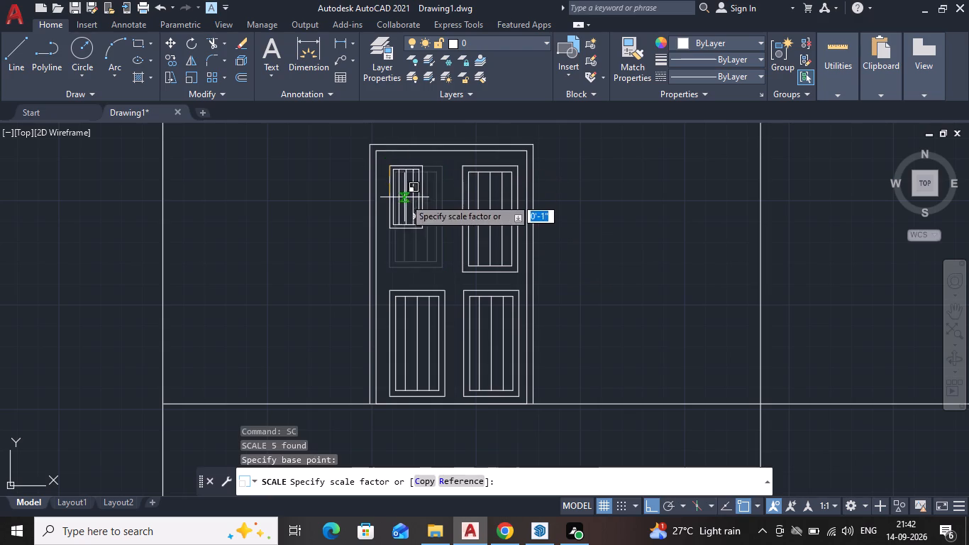
click(409, 207)
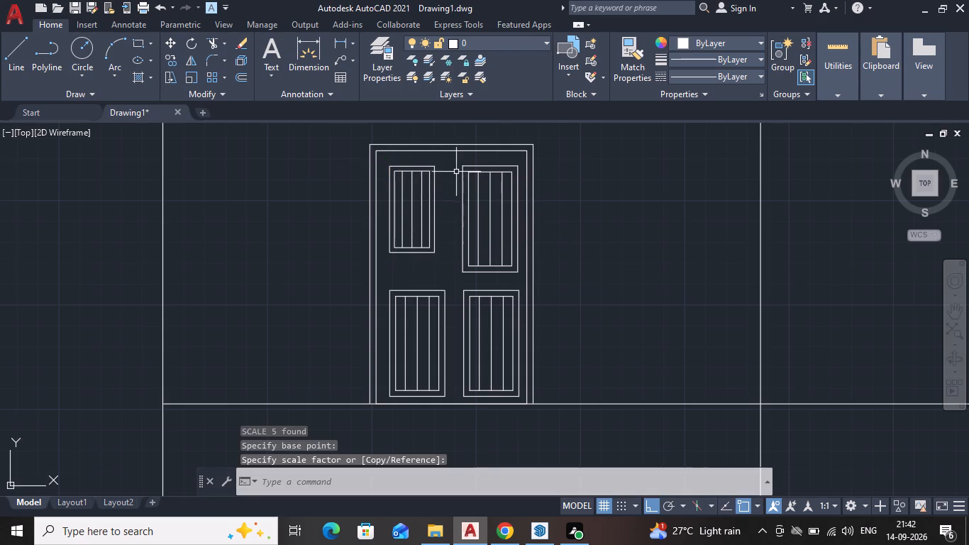
Delete the upper-right, lower-left and lower-right framed panels with all their vertical divisions, keeping only the reduced upper-left panel.
drag(453, 165, 499, 291)
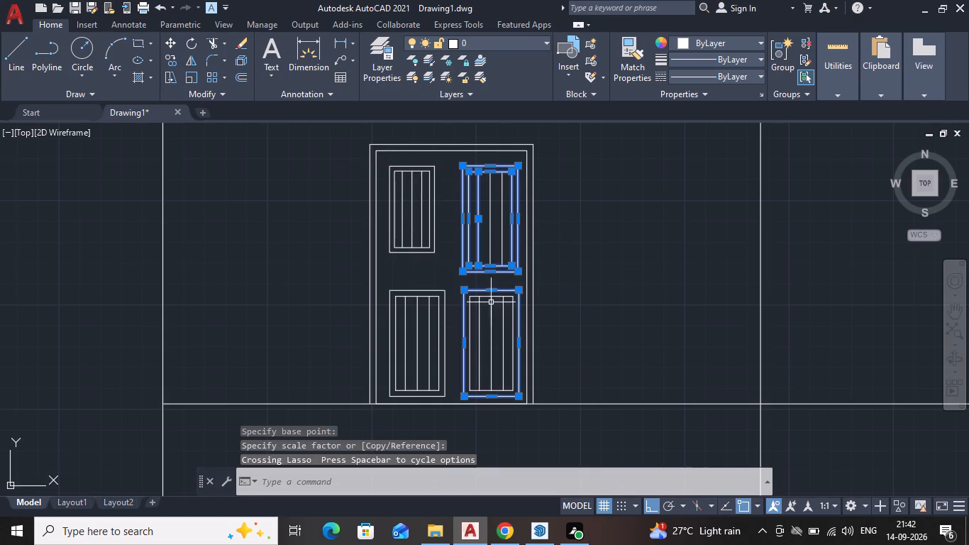
key(Delete)
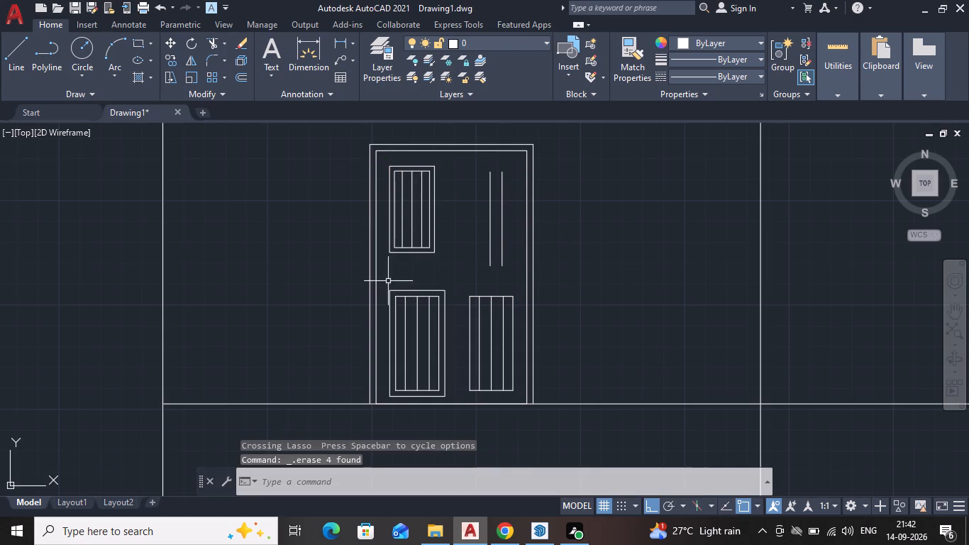
click(388, 281)
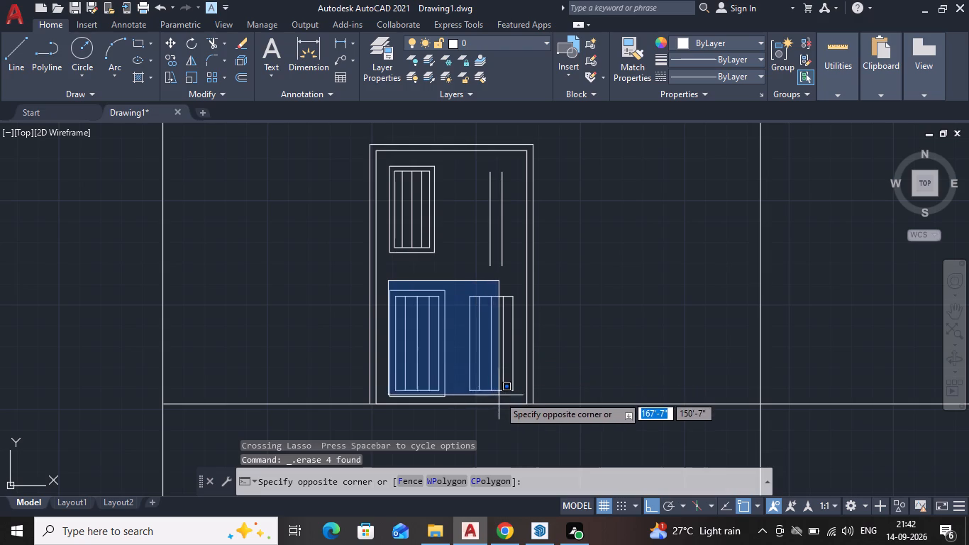
click(499, 397)
key(Delete)
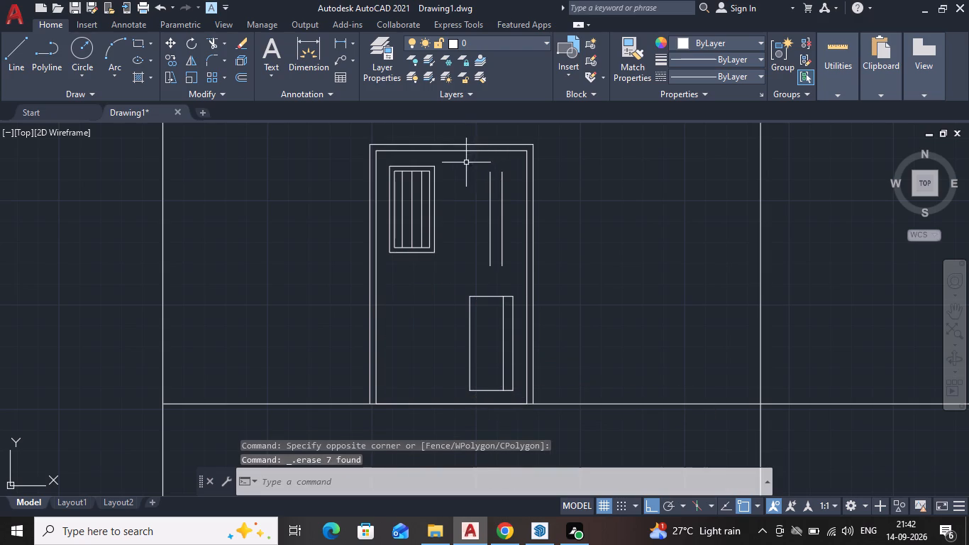
drag(466, 163, 466, 182)
click(516, 401)
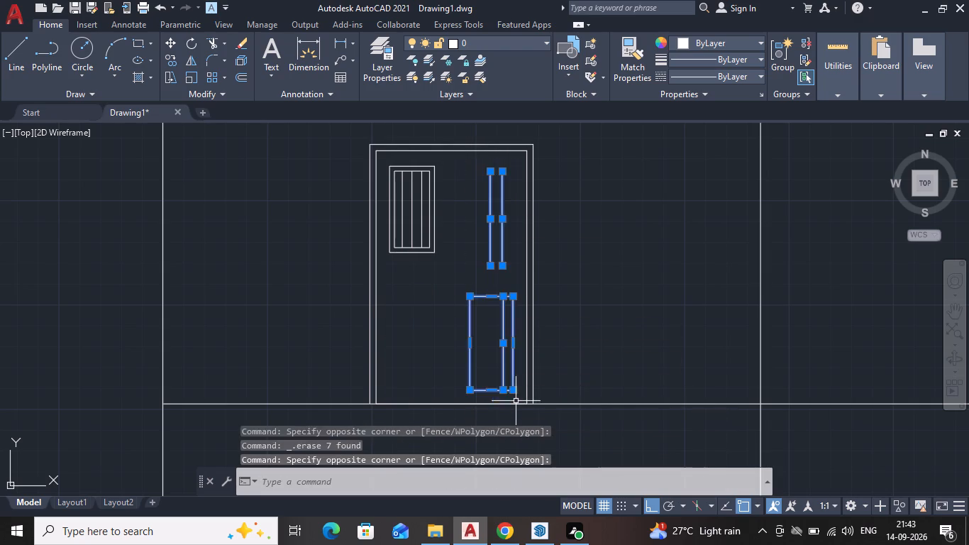
key(Delete)
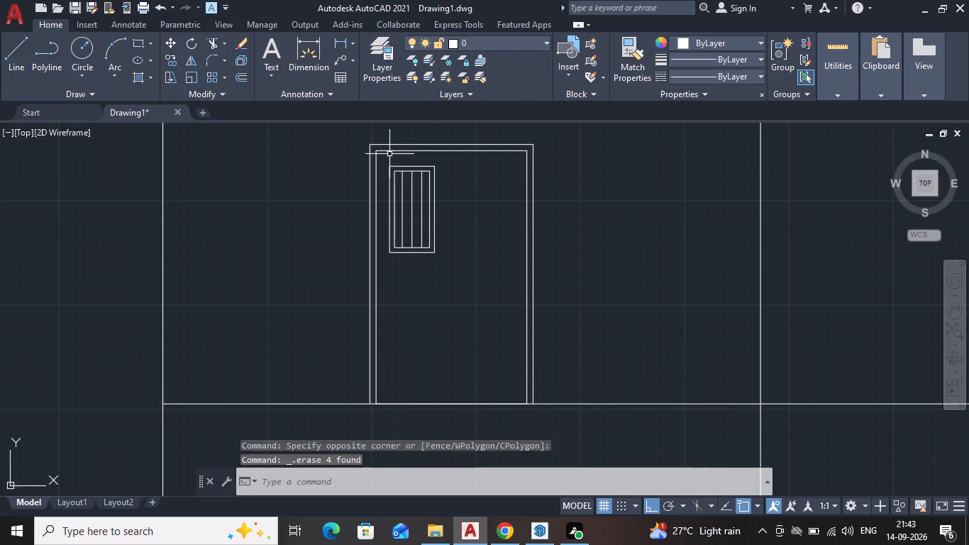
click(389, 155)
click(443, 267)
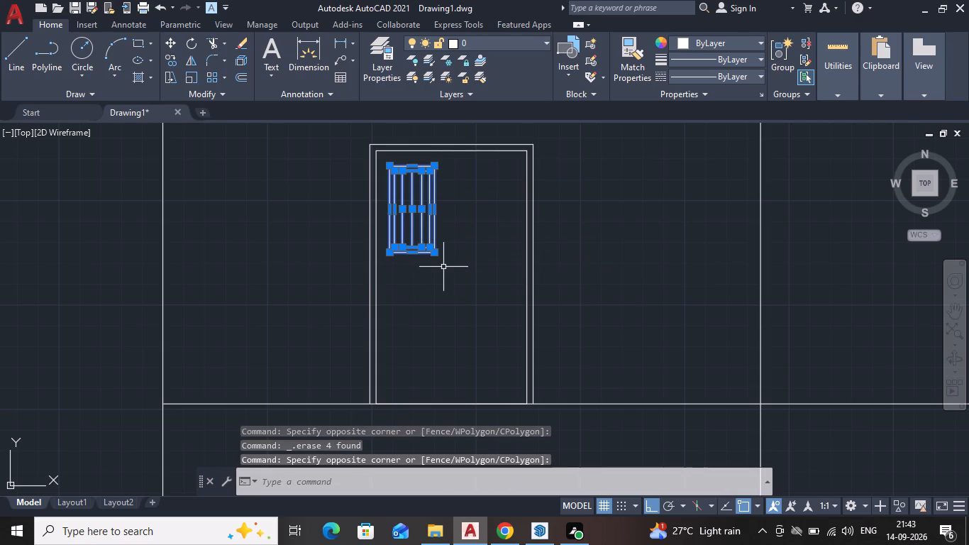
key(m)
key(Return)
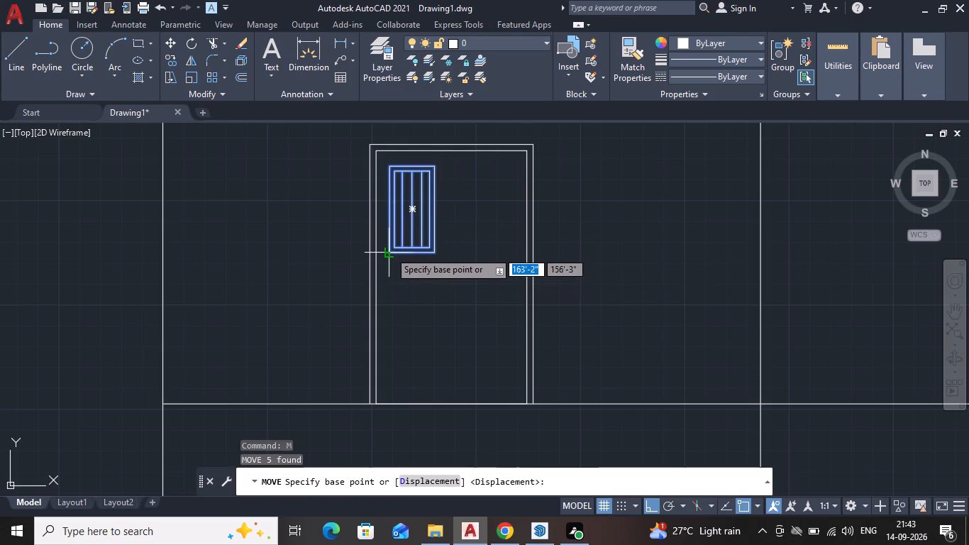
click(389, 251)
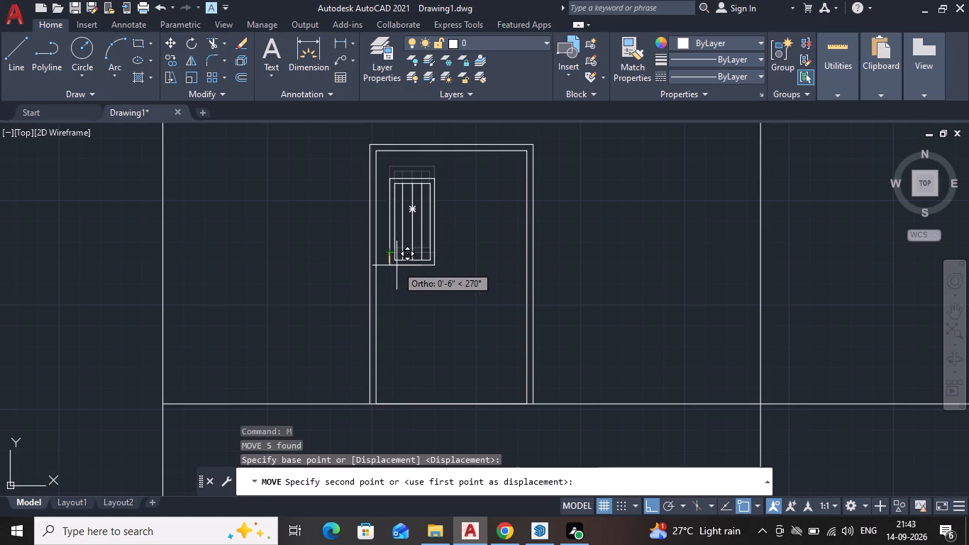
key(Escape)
Draw a horizontal construction line across the door through the midpoint of the outer frame's left edge.
key(l)
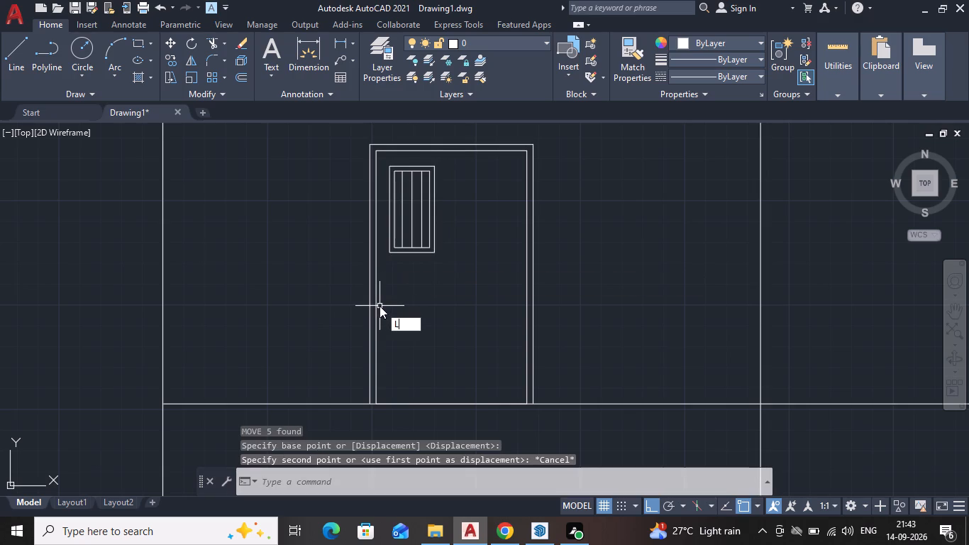
key(BackSpace)
key(x)
key(l)
key(Return)
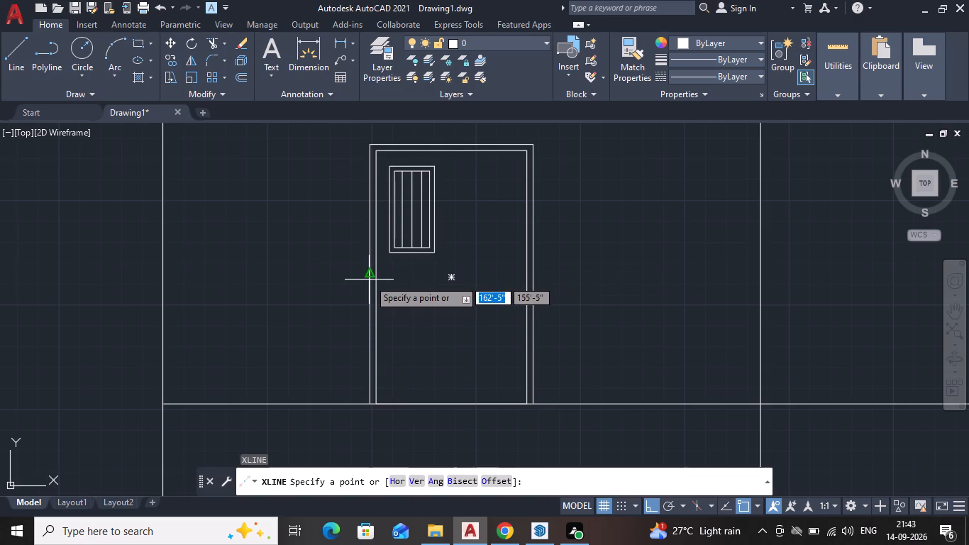
click(369, 280)
click(551, 257)
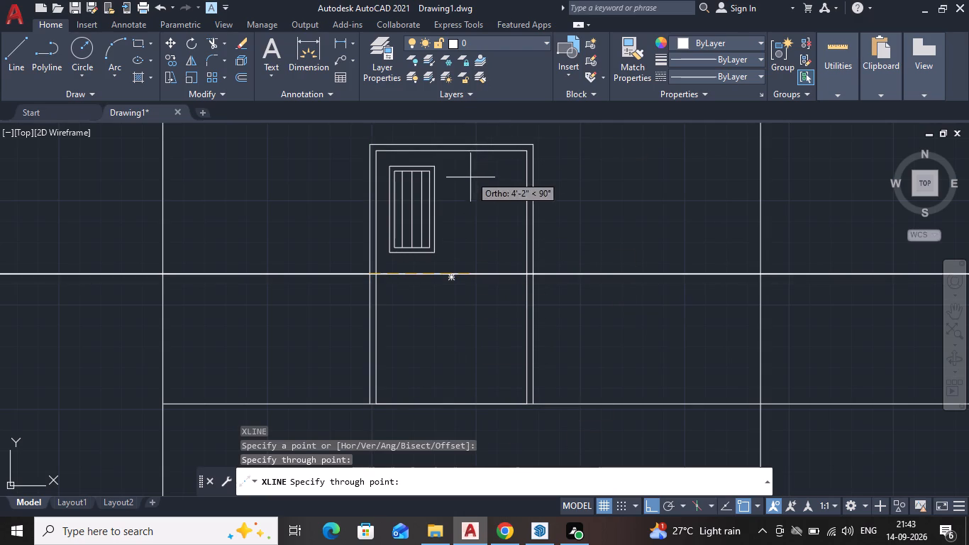
Draw a vertical construction line down the door through the midpoint of the outer frame's top edge.
key(Escape)
key(x)
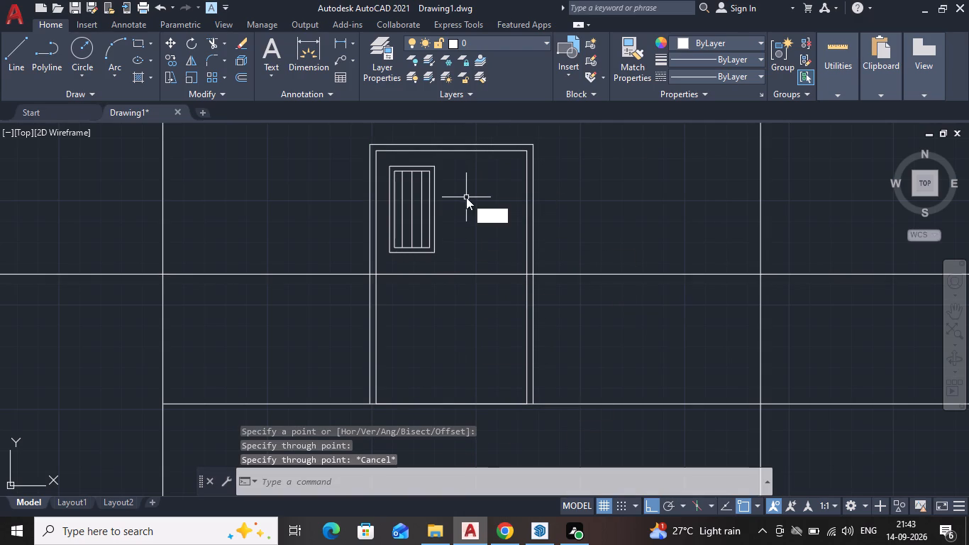
key(l)
key(Return)
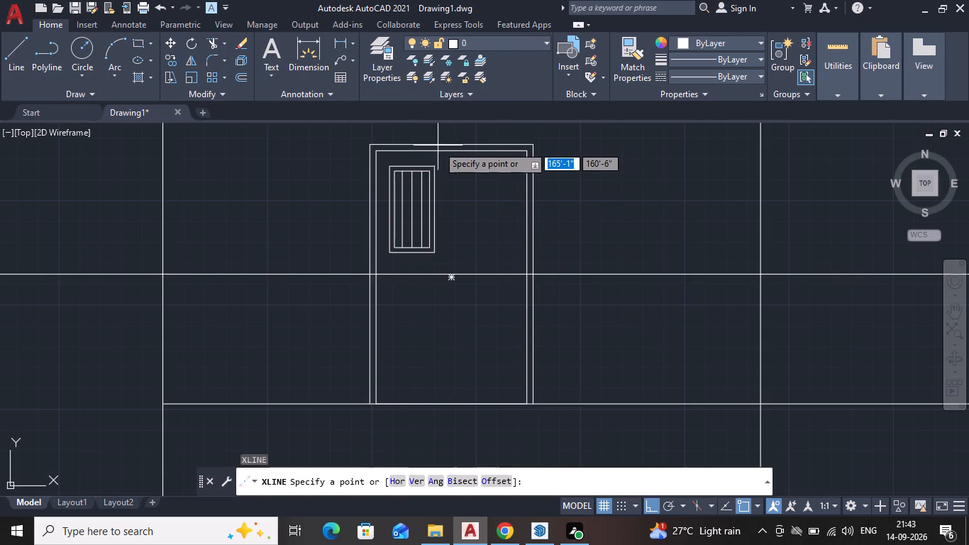
click(447, 145)
click(413, 391)
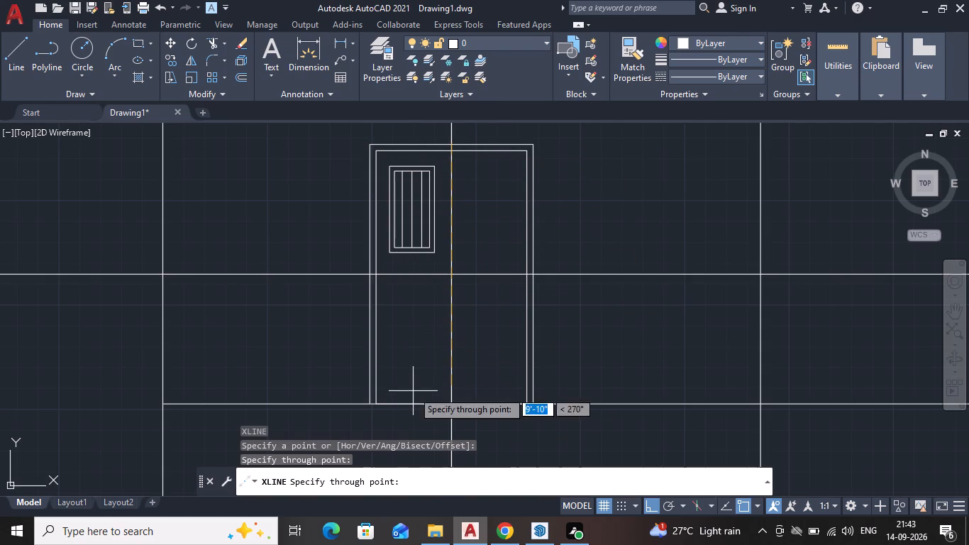
key(Escape)
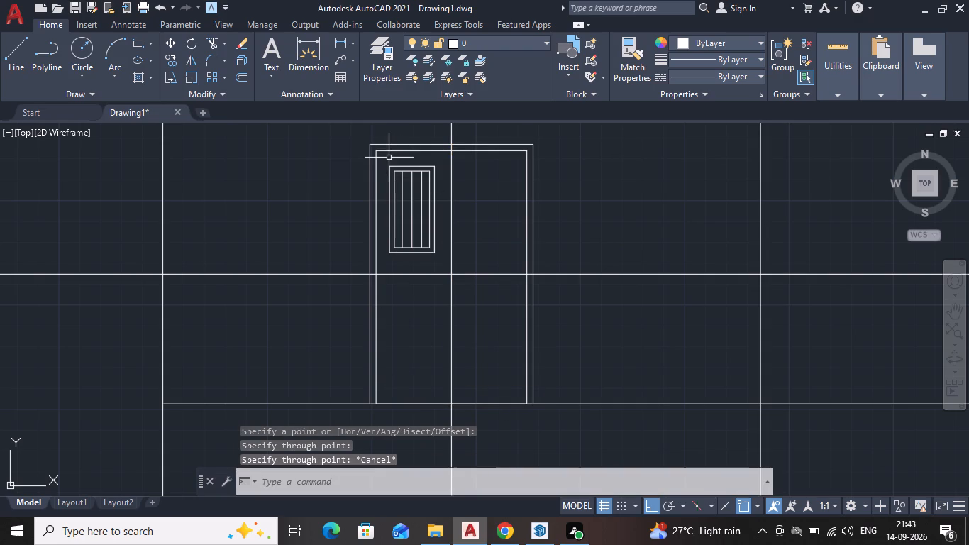
Move the door's upper-left framed panel about 4 inches toward the door's centre and slightly down, with ortho off.
click(388, 157)
click(443, 256)
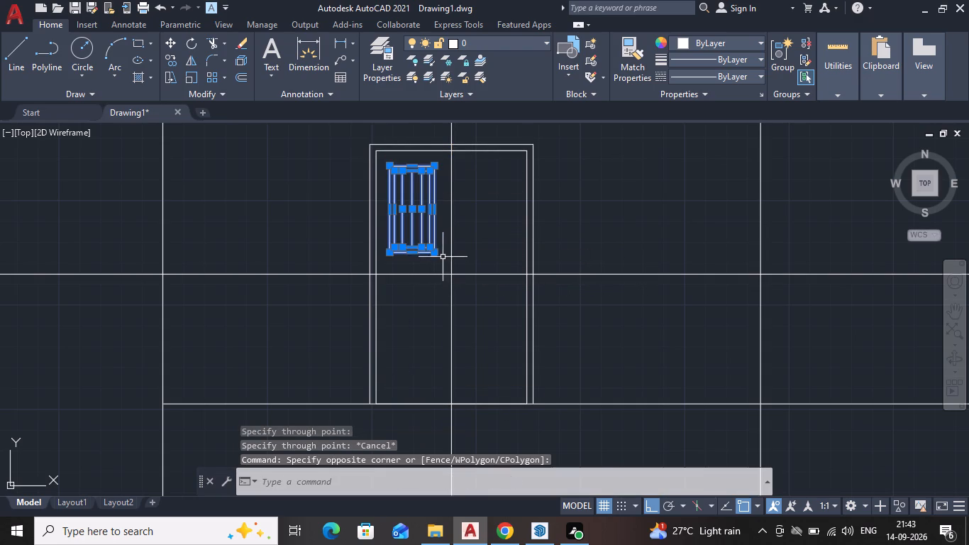
key(m)
key(Return)
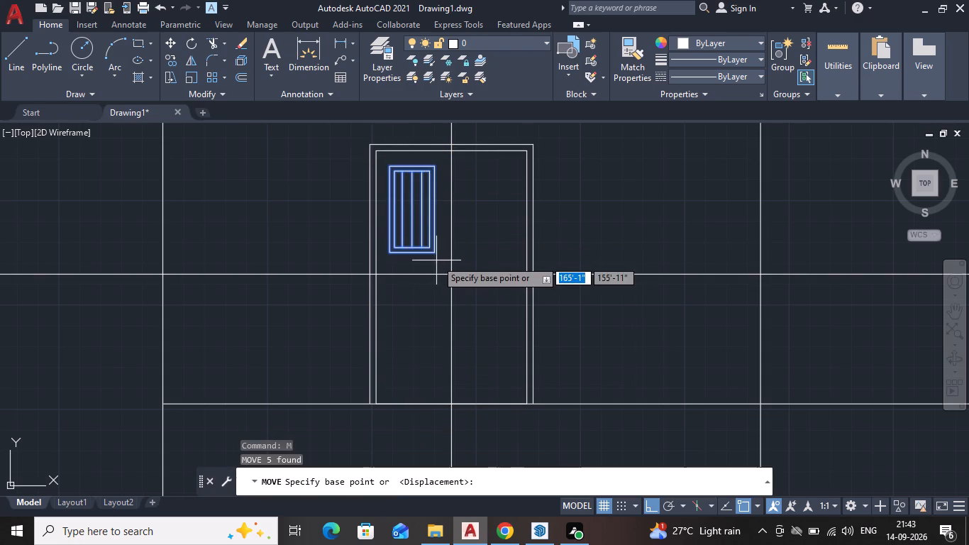
click(436, 249)
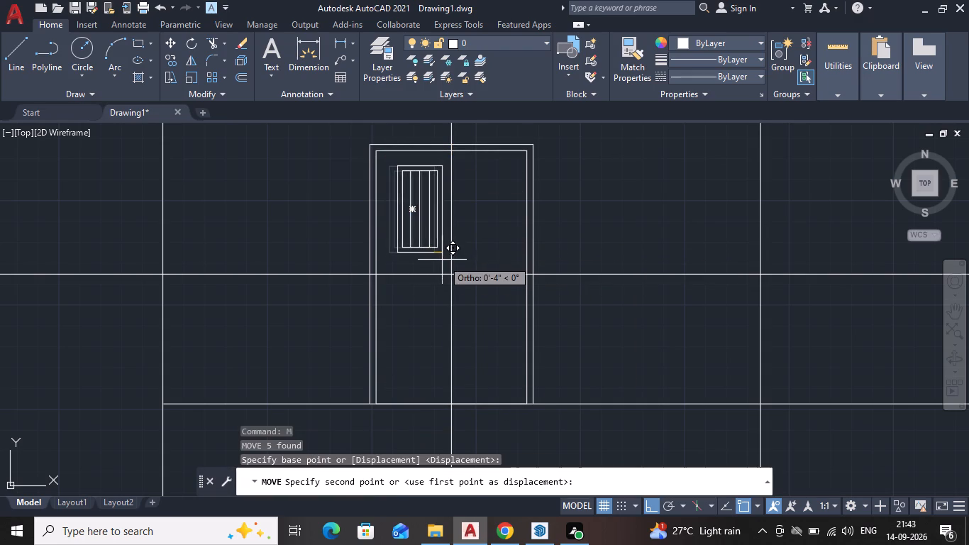
key(ctrl+F8)
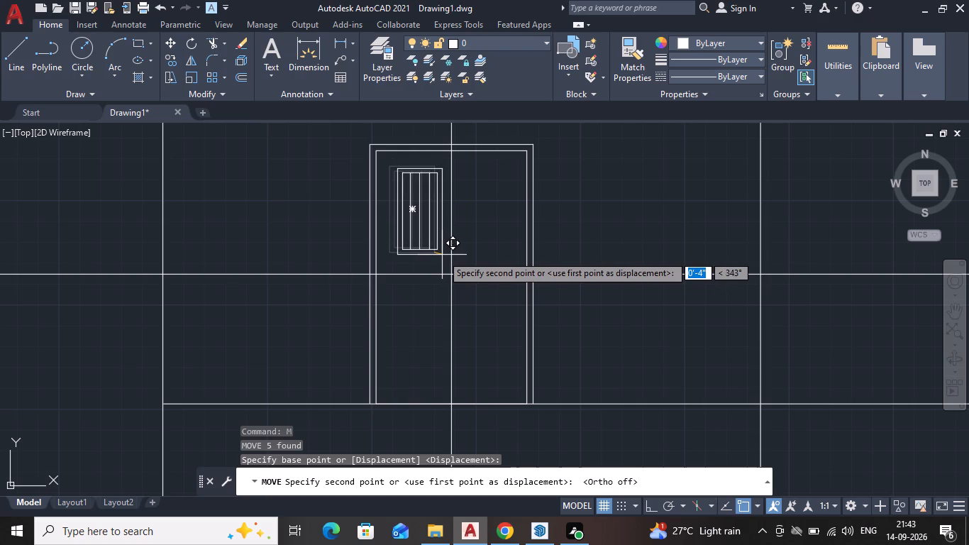
click(443, 255)
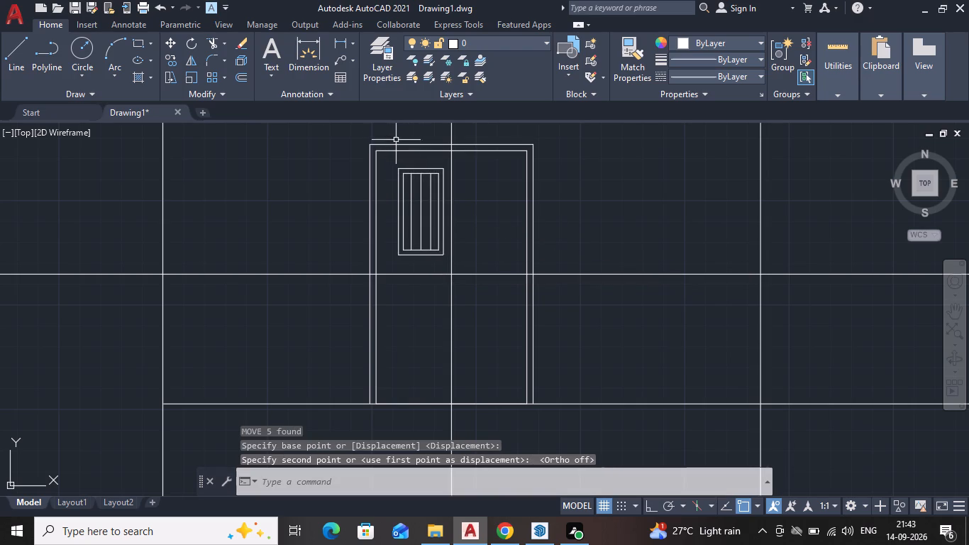
Copy the upper-left framed panel about 5'-4" straight down and about 2'-9" straight right, from its bottom-left corner with ortho on.
drag(389, 156, 389, 163)
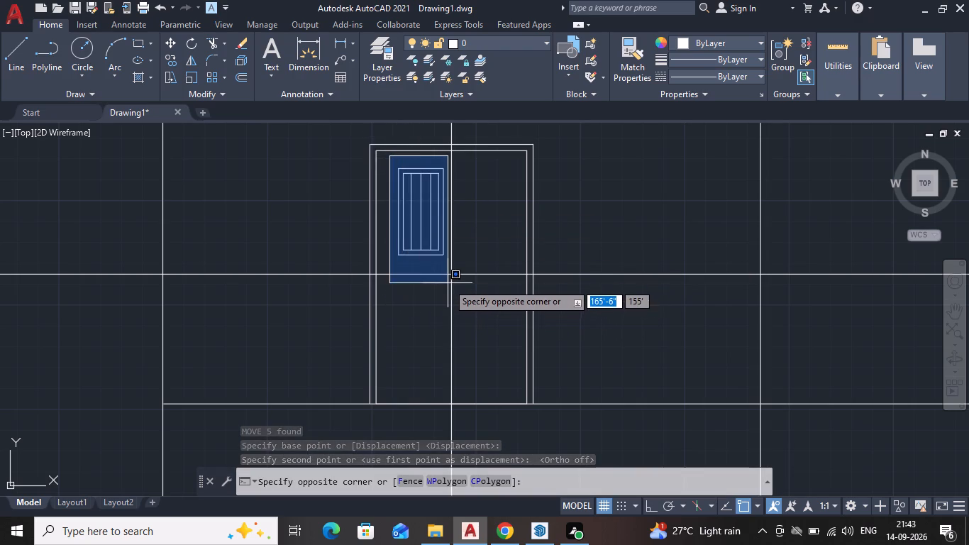
click(445, 263)
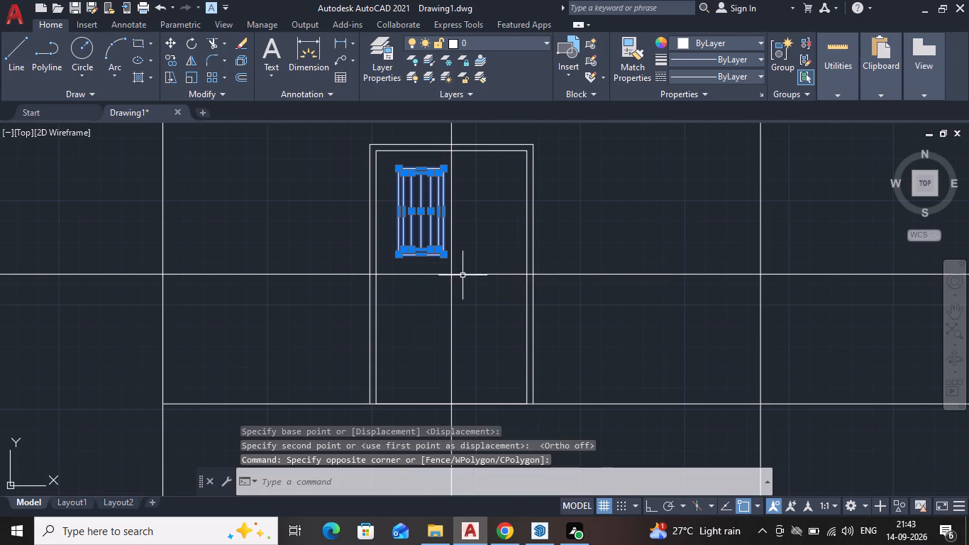
scroll(453, 138, up, 3)
scroll(429, 214, down, 3)
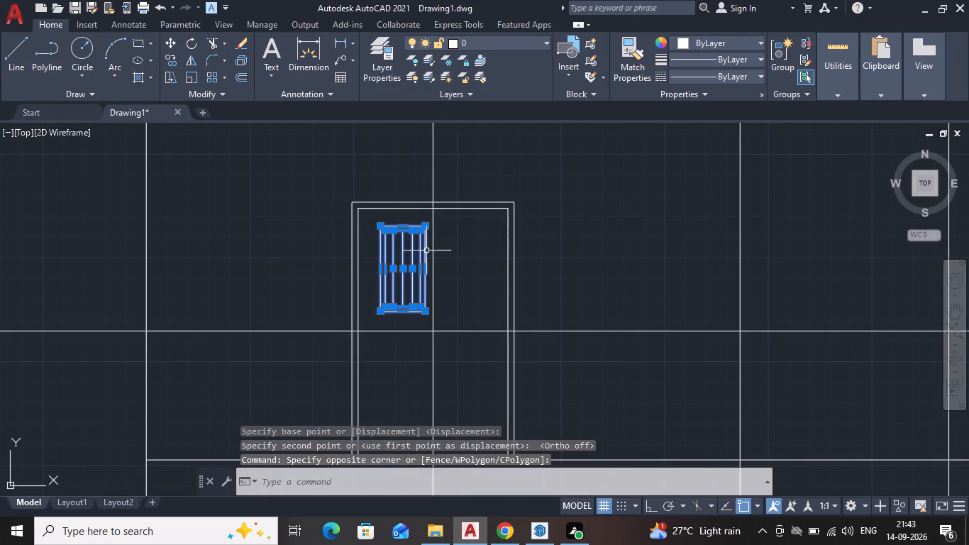
key(c)
key(o)
key(Return)
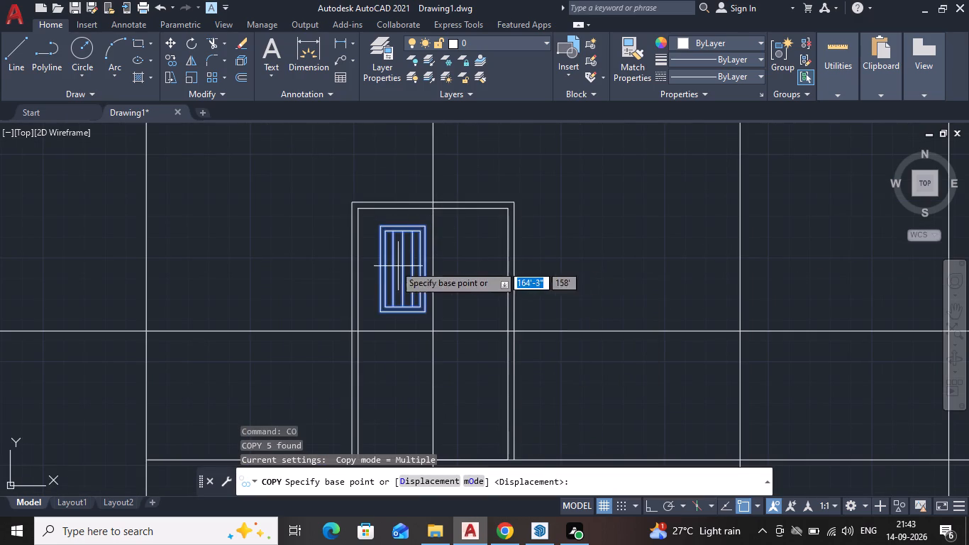
middle_drag(397, 253, 414, 211)
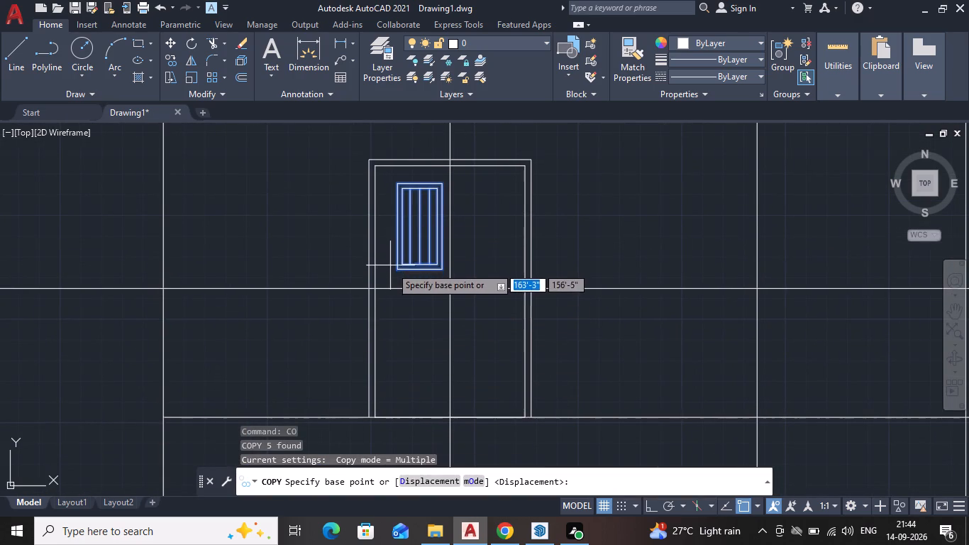
click(394, 268)
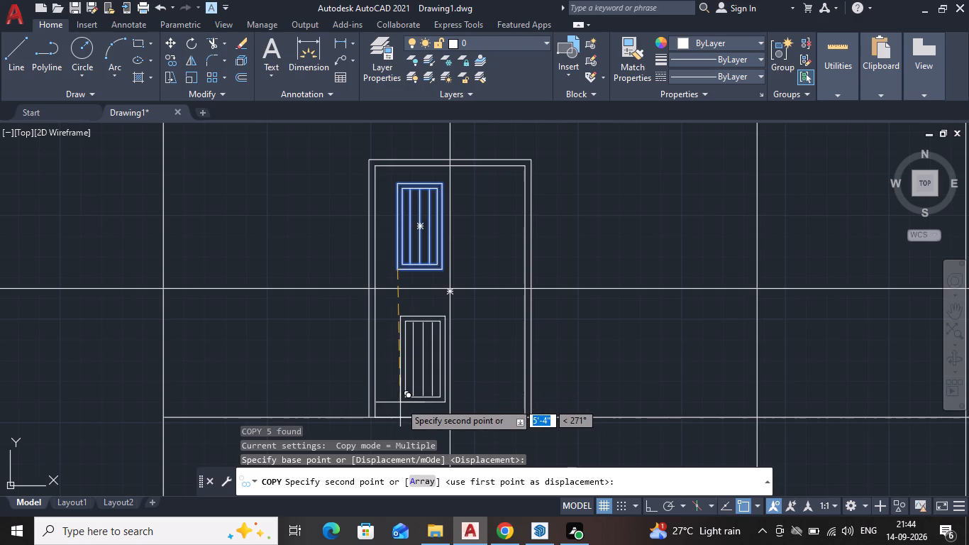
key(ctrl+F8)
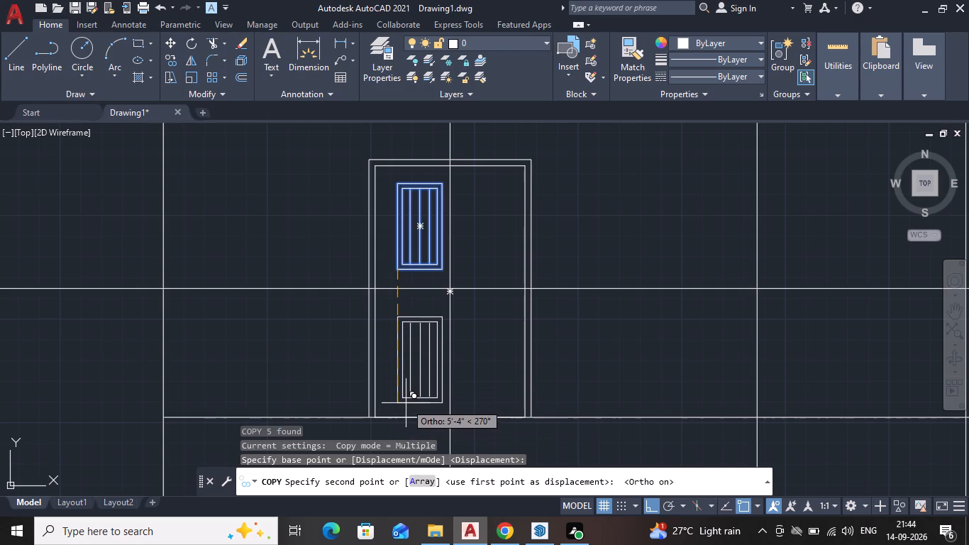
click(405, 402)
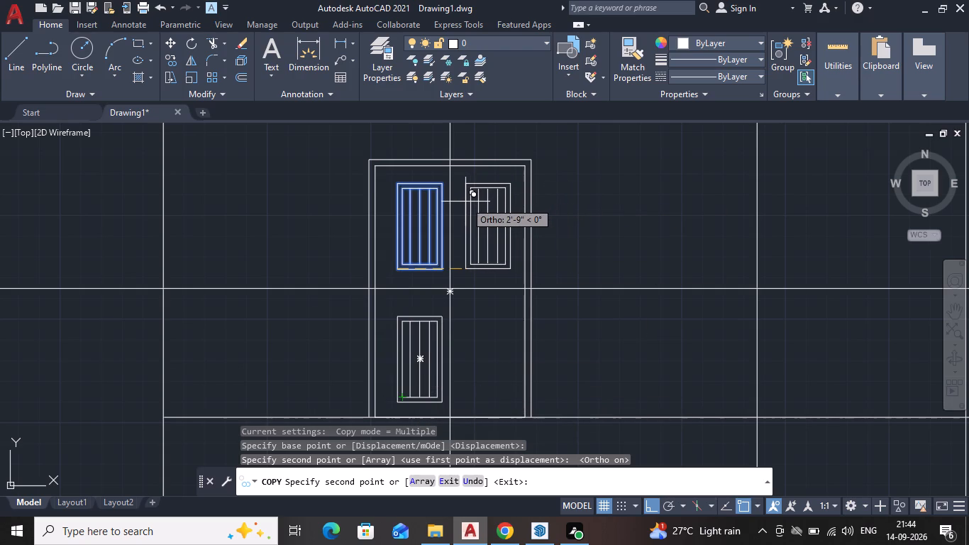
click(465, 202)
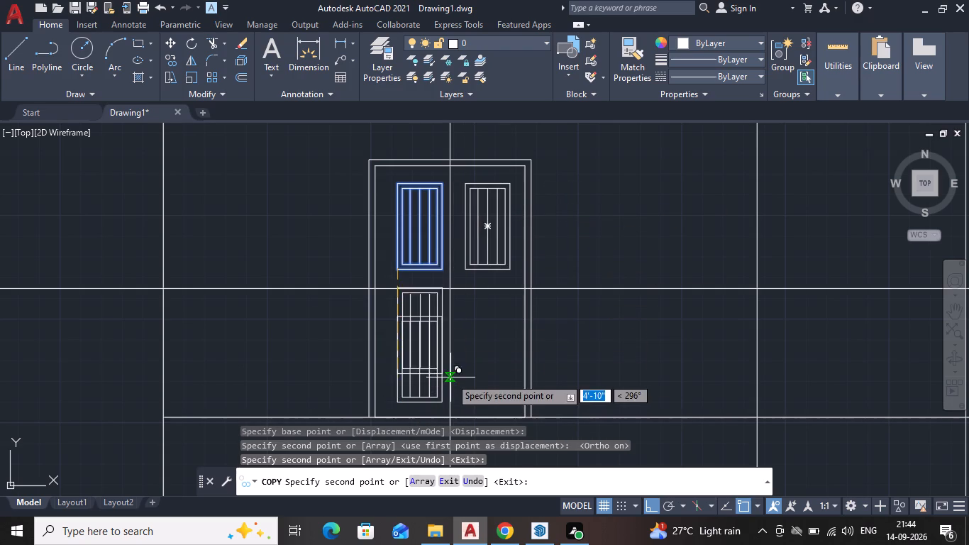
key(Escape)
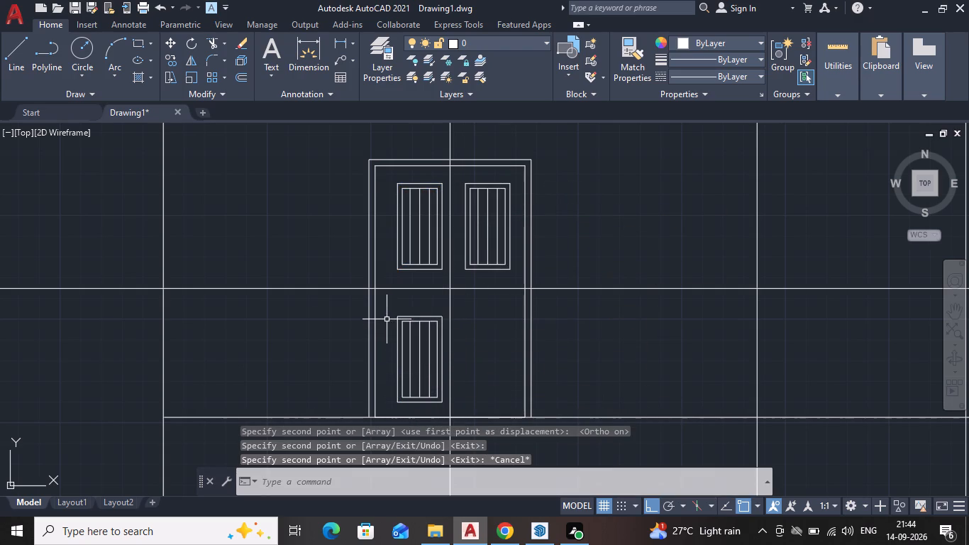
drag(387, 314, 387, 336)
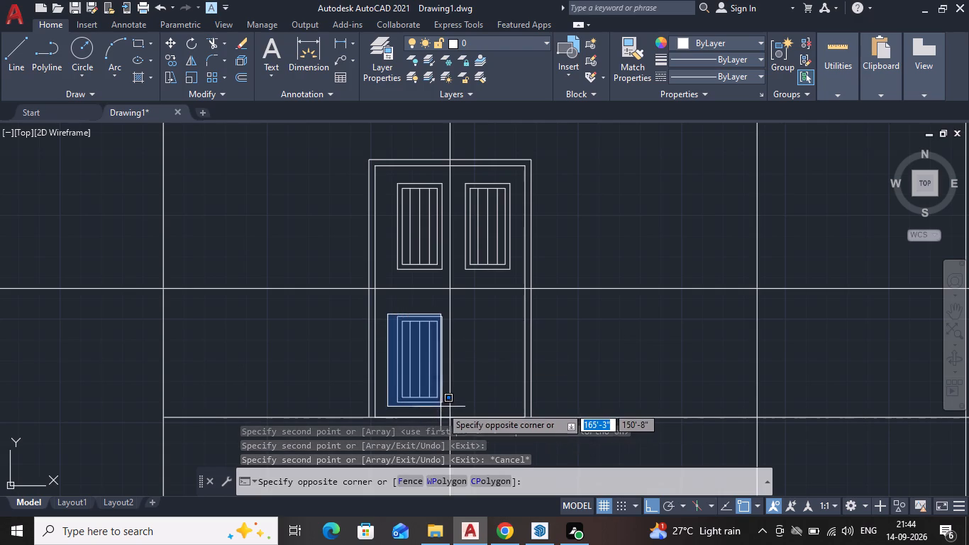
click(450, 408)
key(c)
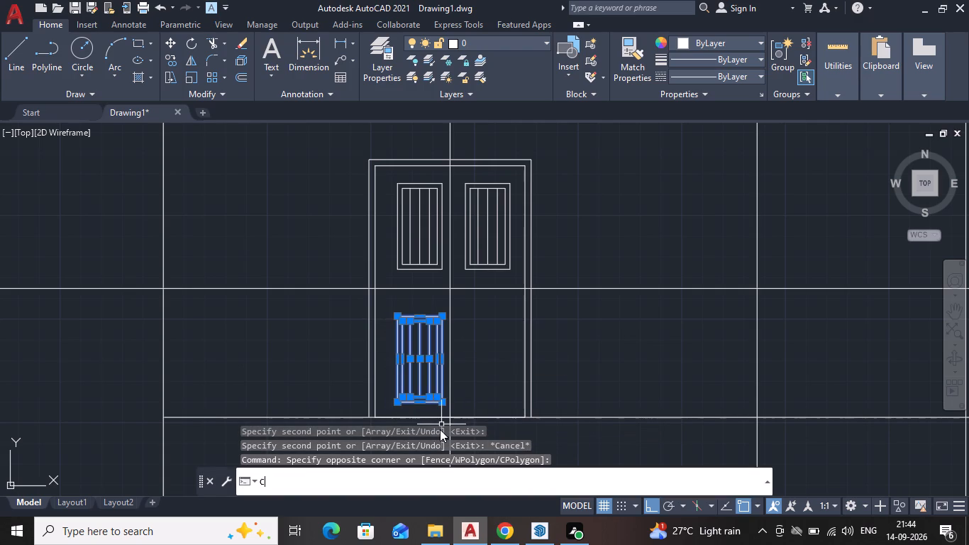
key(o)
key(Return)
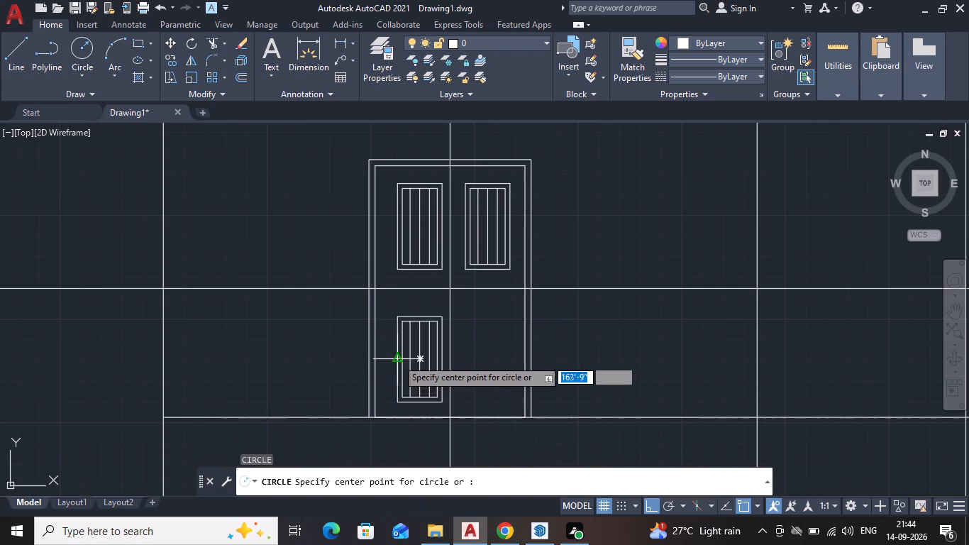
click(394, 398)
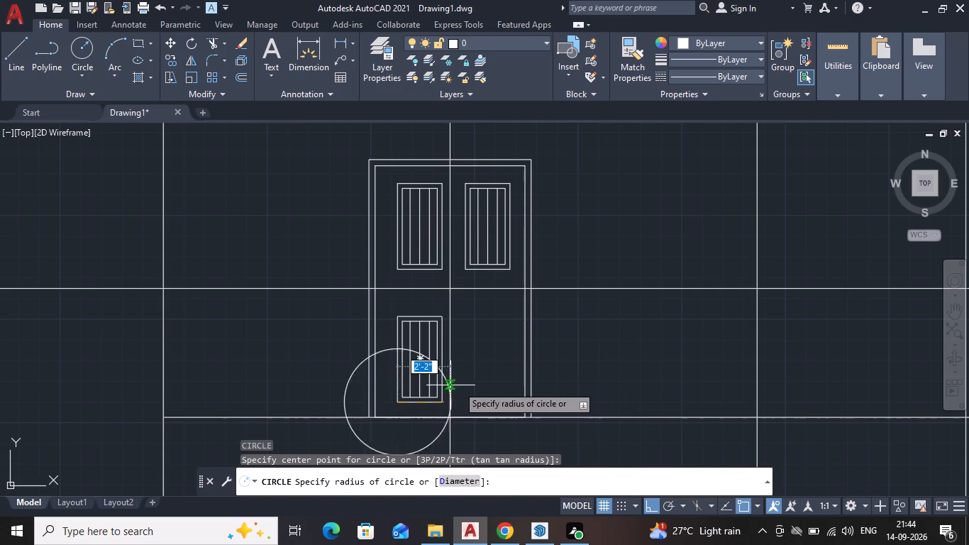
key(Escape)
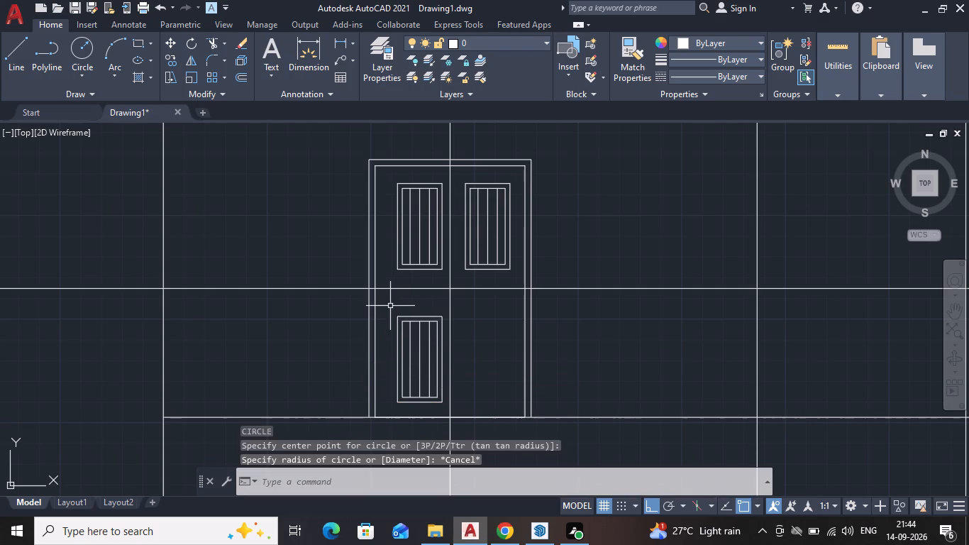
Copy the lower-left framed panel about 2'-10" horizontally to the right to form the door's lower-right panel.
click(390, 306)
click(450, 413)
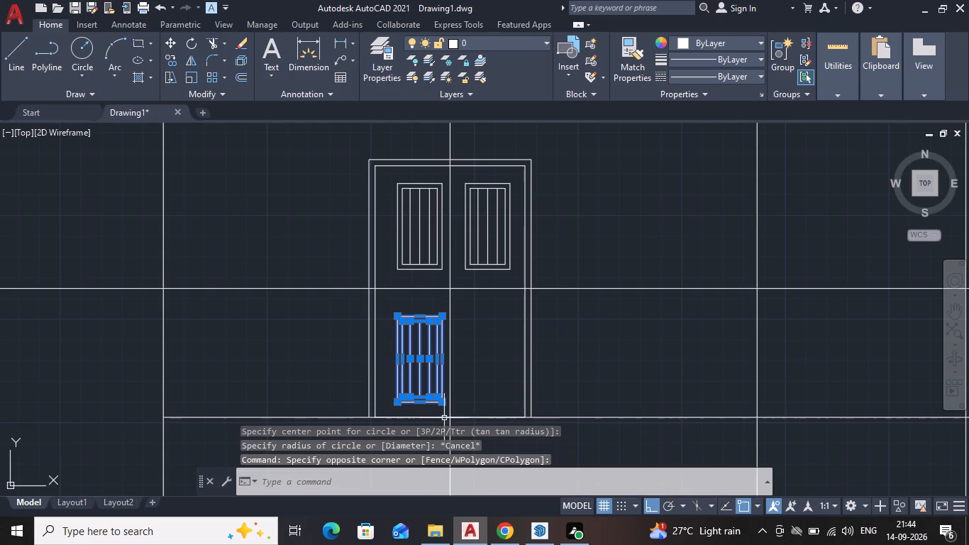
key(c)
key(o)
key(Return)
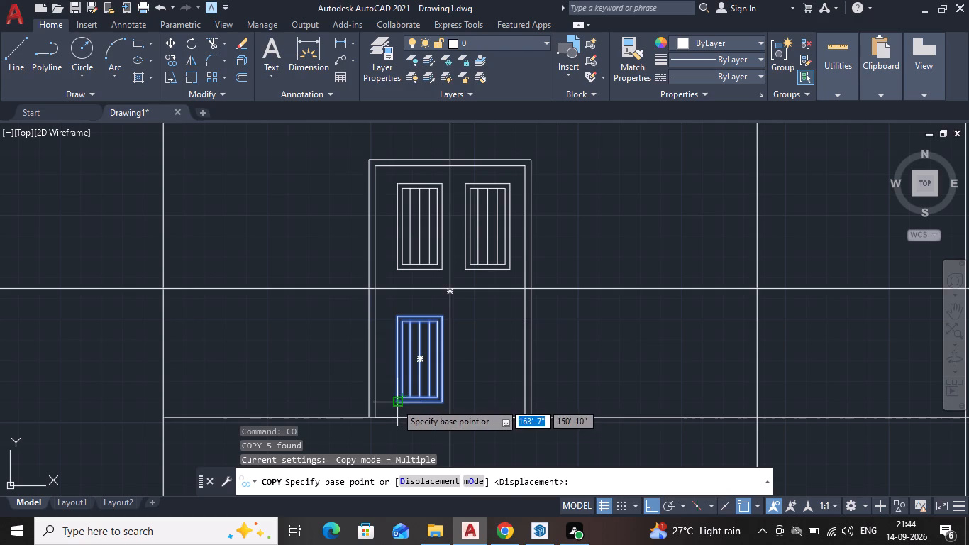
click(396, 403)
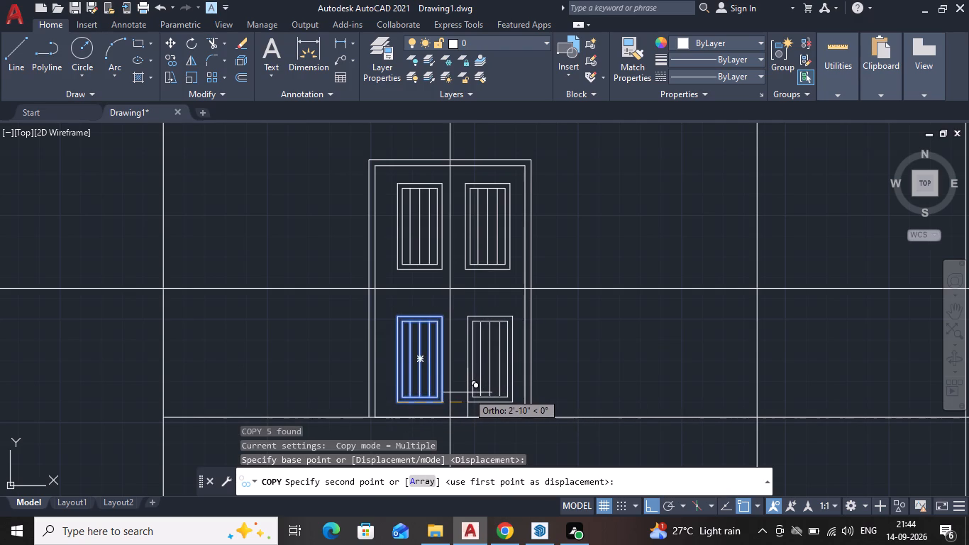
click(467, 392)
key(Escape)
Delete the horizontal and vertical construction lines that cross the middle of the door.
scroll(556, 246, down, 2)
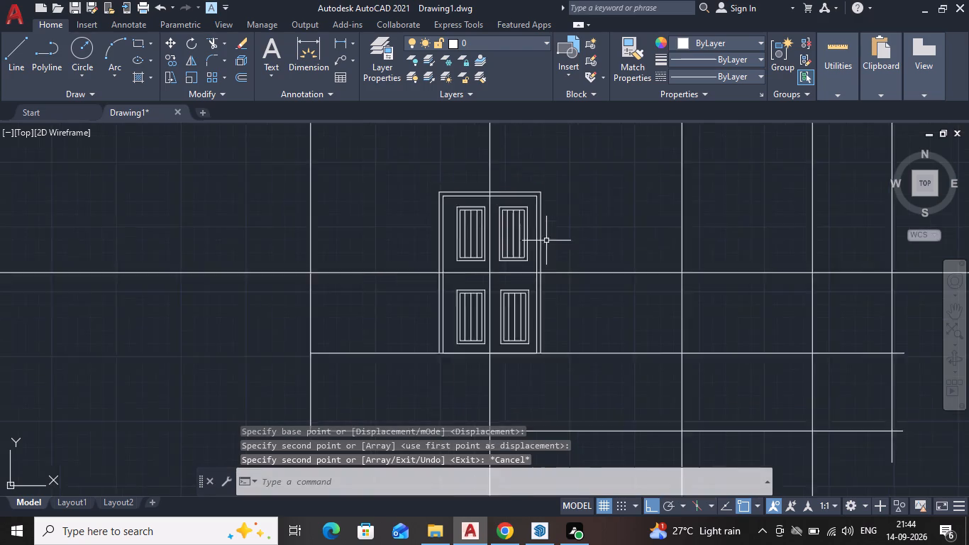
scroll(546, 241, down, 1)
scroll(500, 276, up, 2)
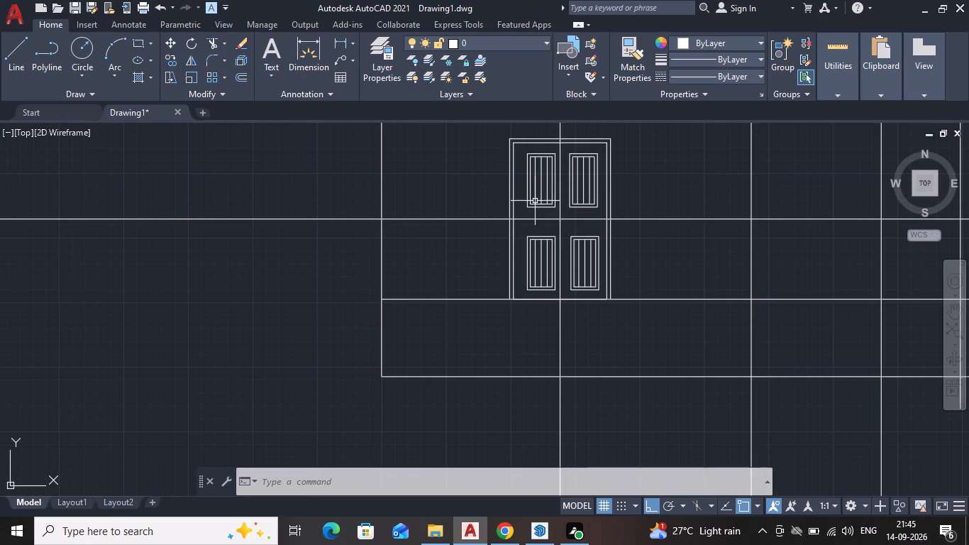
scroll(535, 201, up, 2)
scroll(526, 225, down, 1)
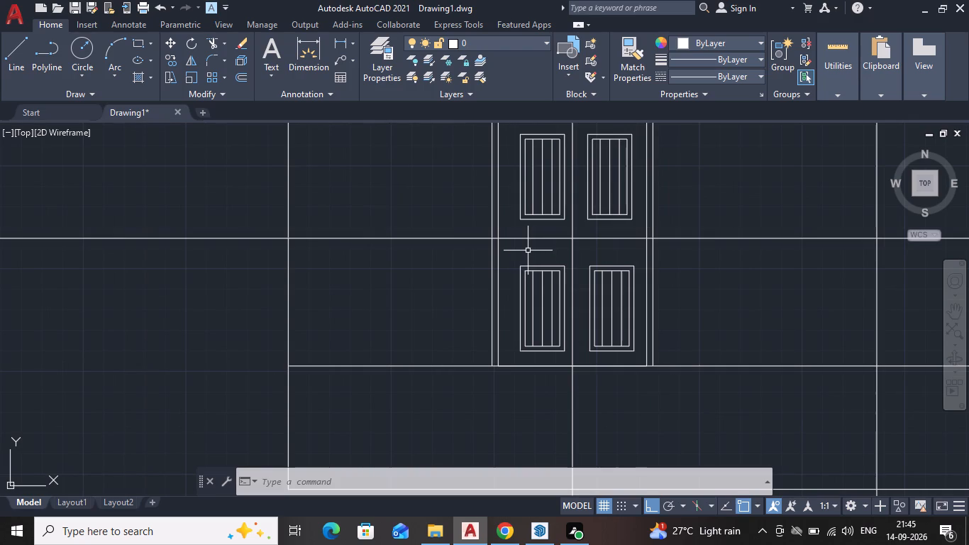
click(538, 238)
key(Delete)
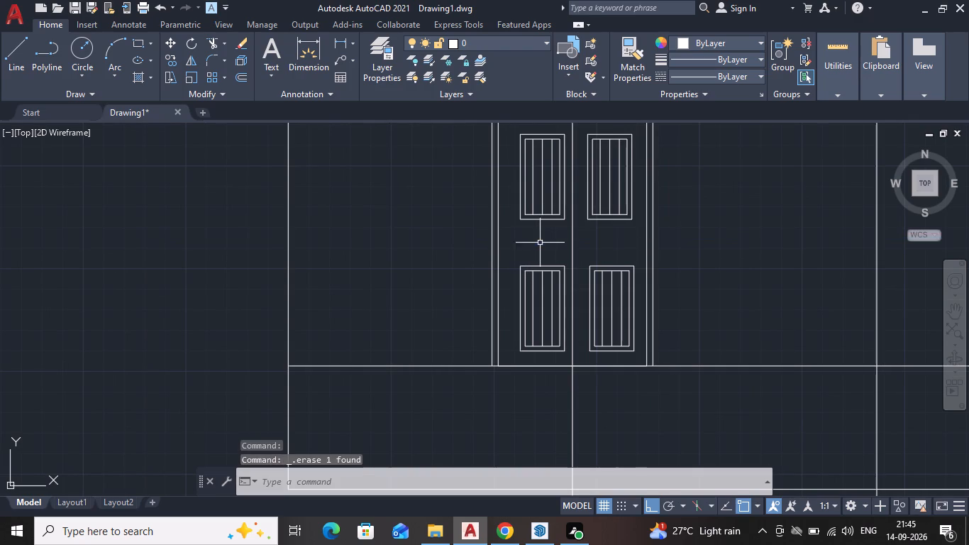
click(570, 243)
key(Delete)
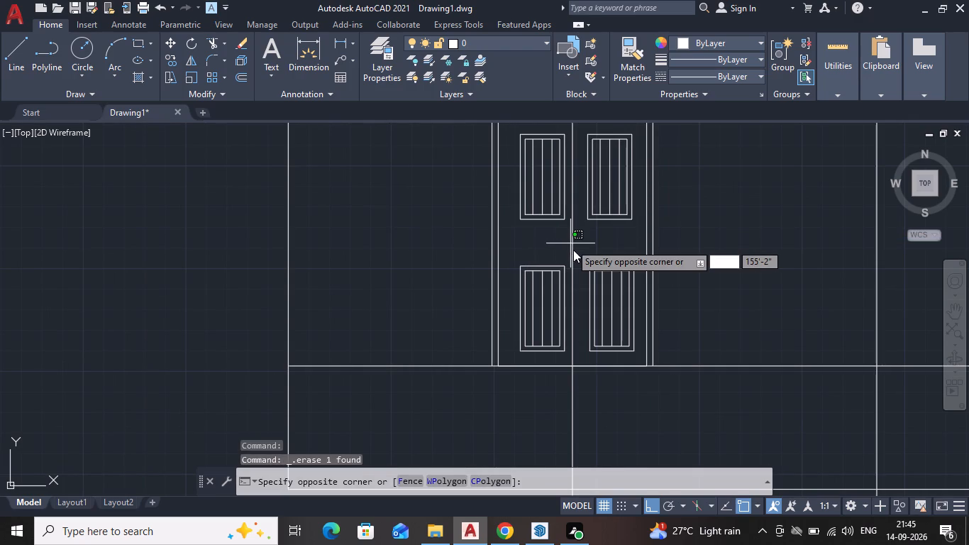
key(Delete)
key(Escape)
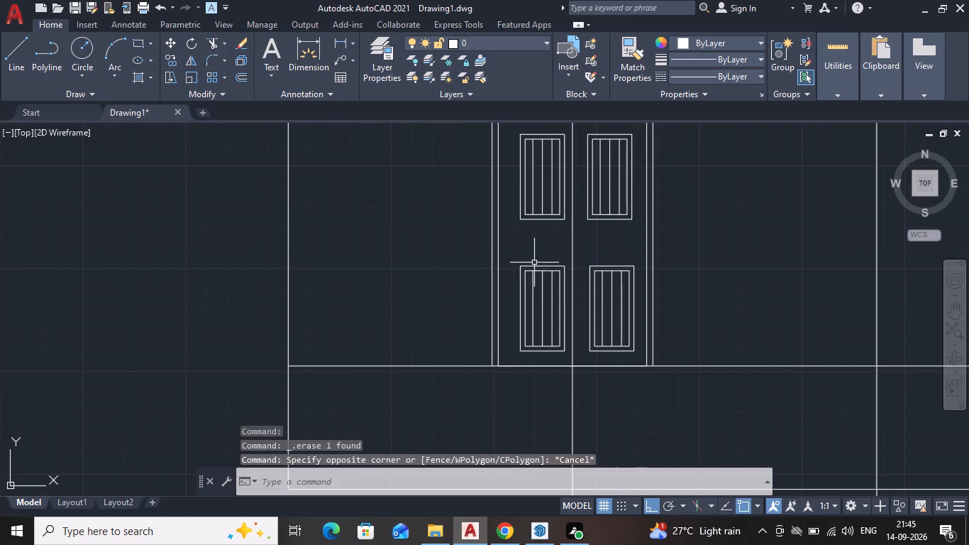
click(571, 248)
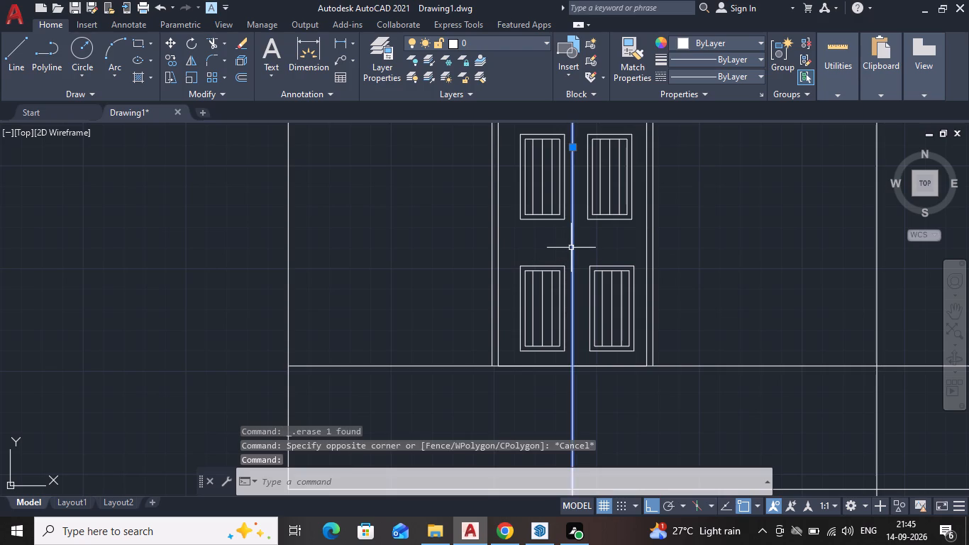
key(Delete)
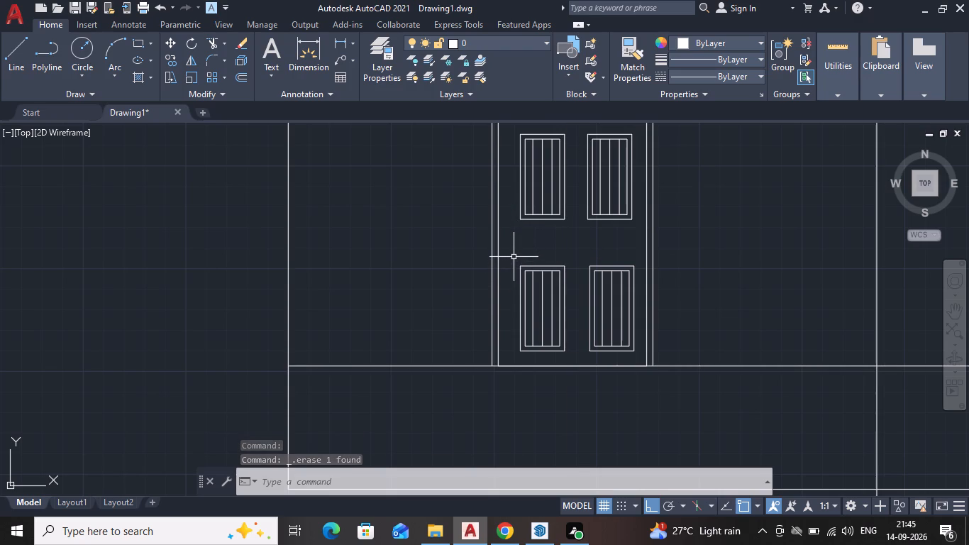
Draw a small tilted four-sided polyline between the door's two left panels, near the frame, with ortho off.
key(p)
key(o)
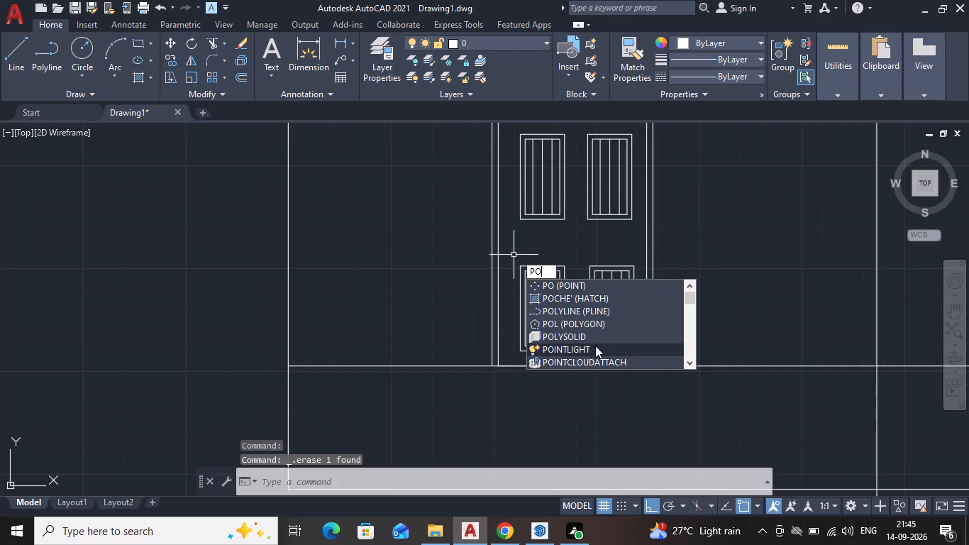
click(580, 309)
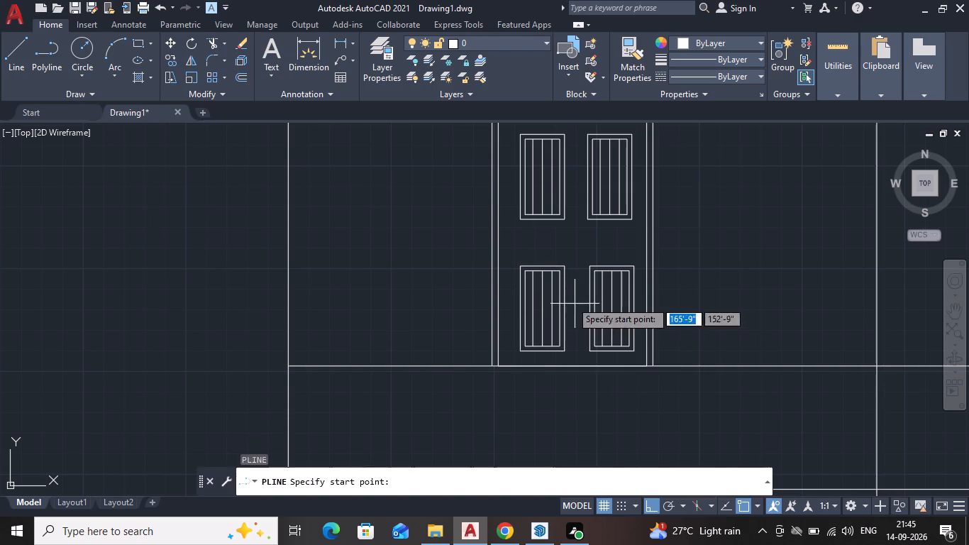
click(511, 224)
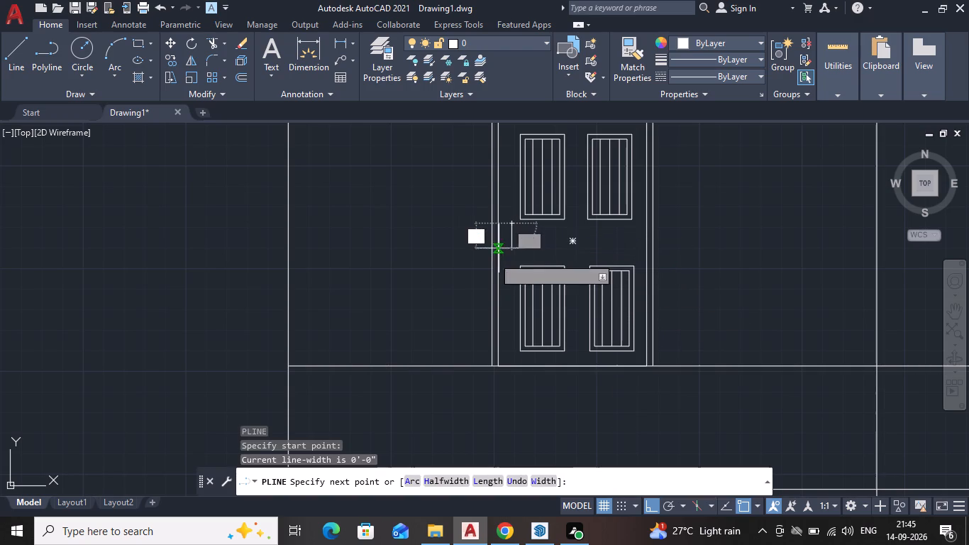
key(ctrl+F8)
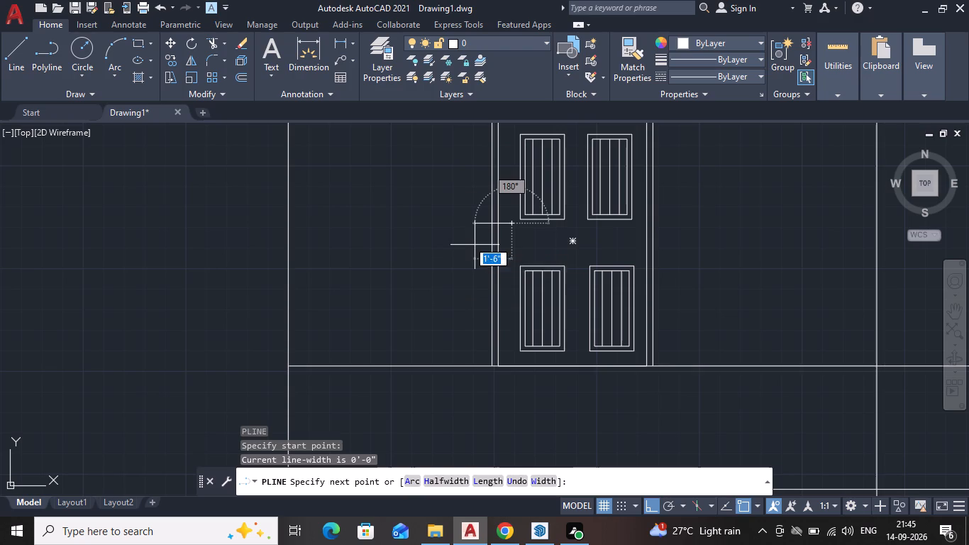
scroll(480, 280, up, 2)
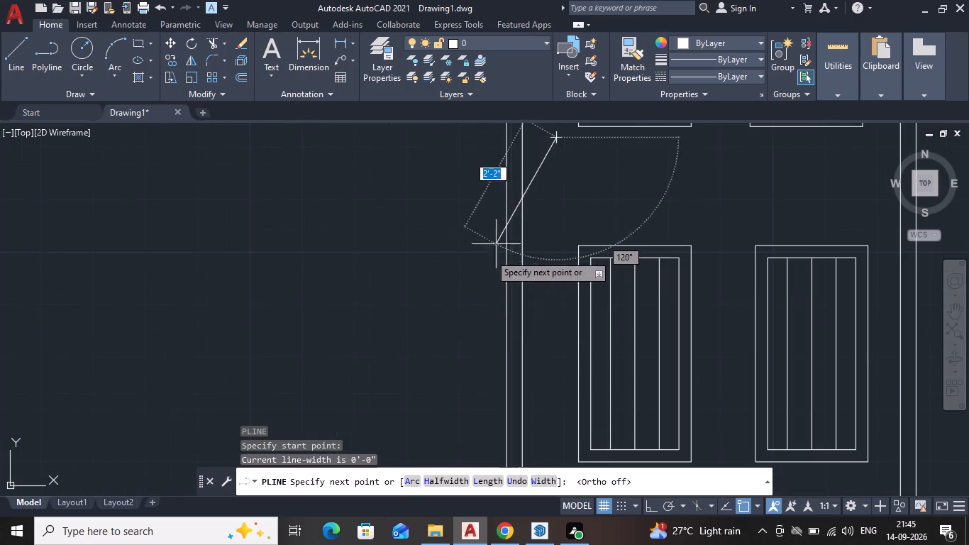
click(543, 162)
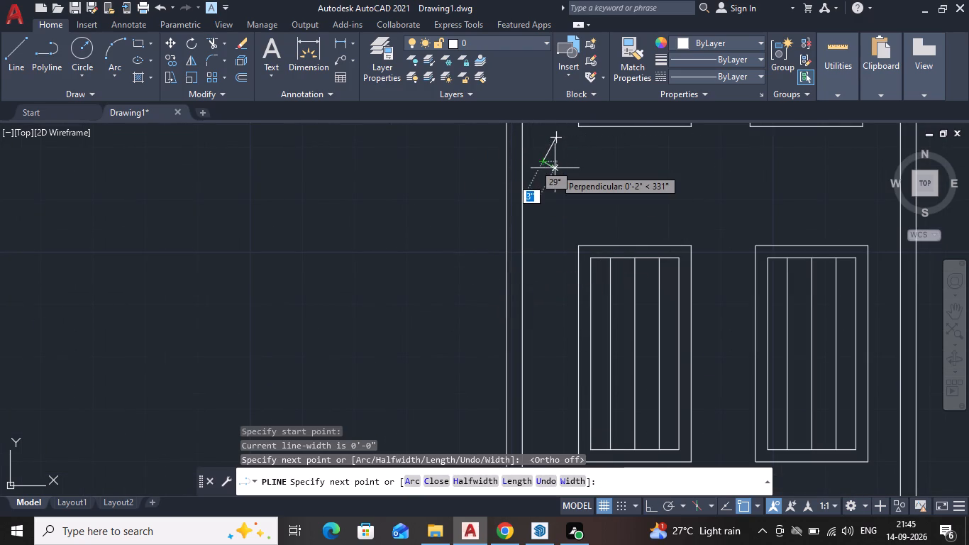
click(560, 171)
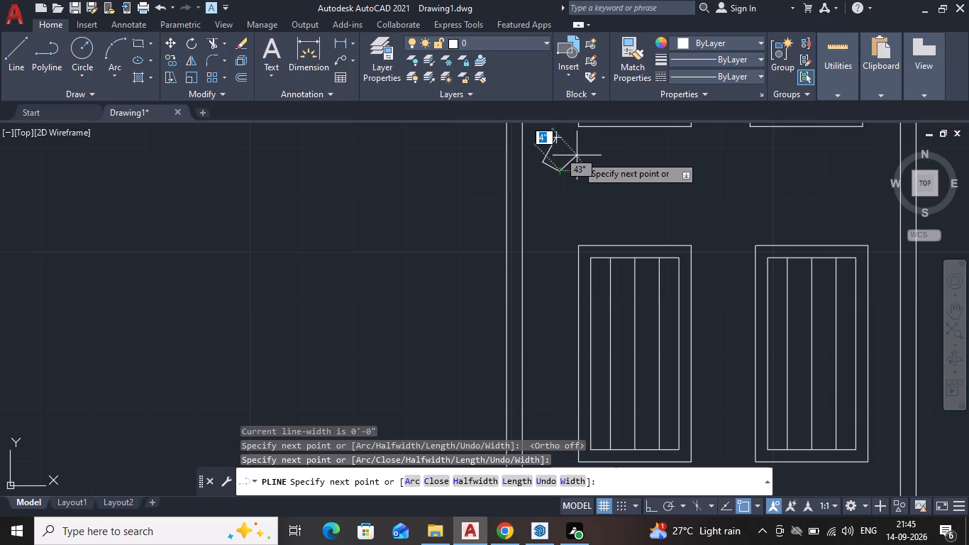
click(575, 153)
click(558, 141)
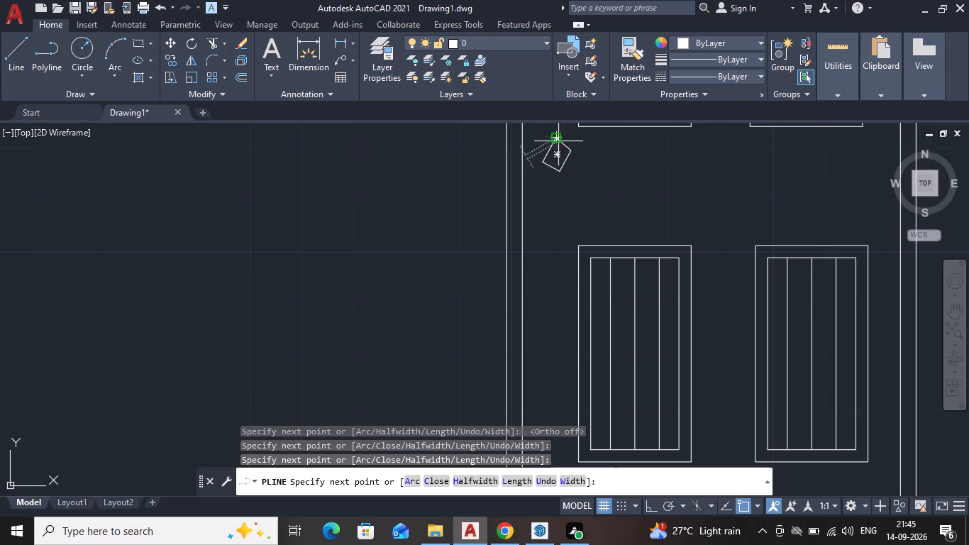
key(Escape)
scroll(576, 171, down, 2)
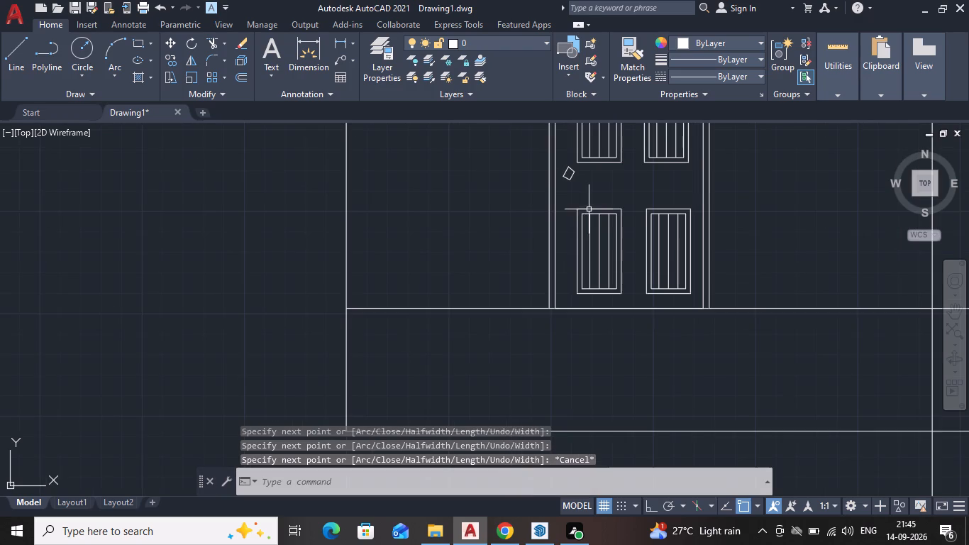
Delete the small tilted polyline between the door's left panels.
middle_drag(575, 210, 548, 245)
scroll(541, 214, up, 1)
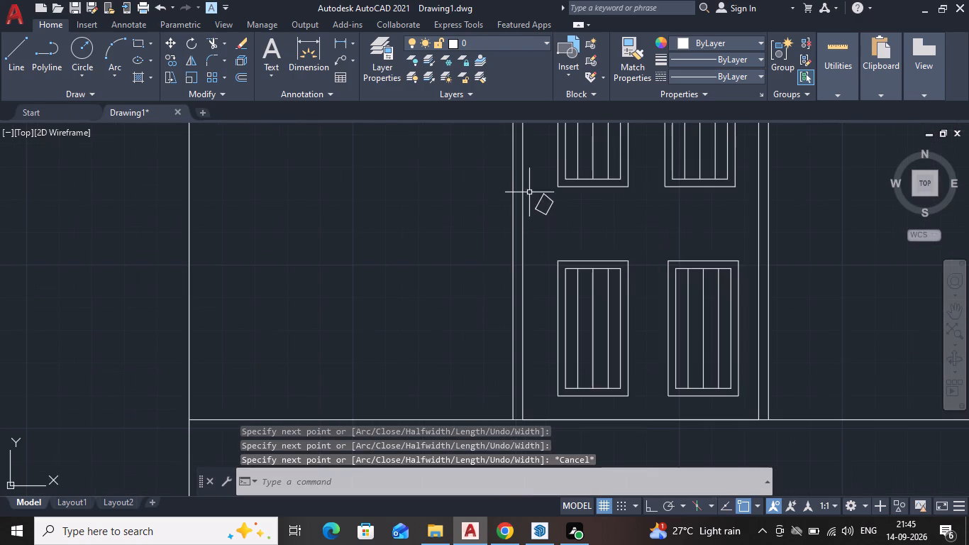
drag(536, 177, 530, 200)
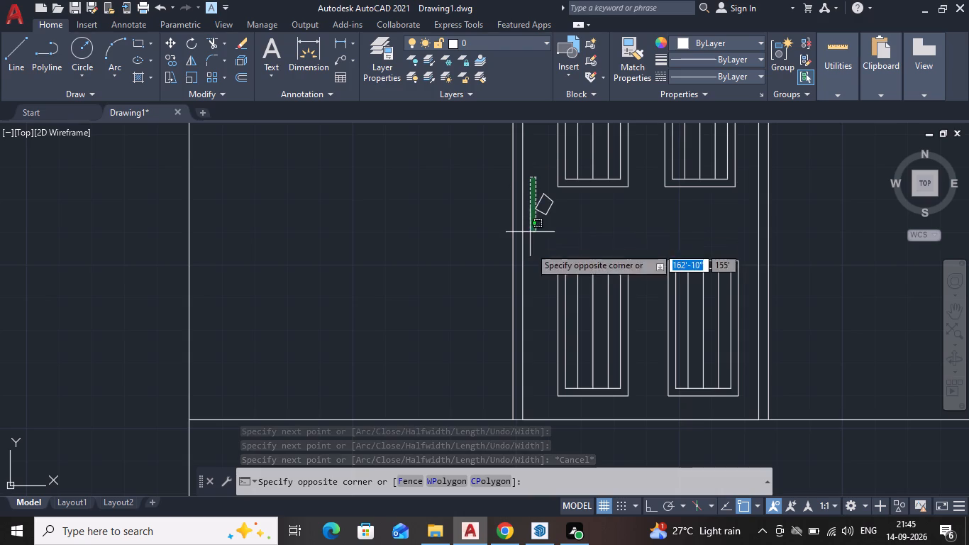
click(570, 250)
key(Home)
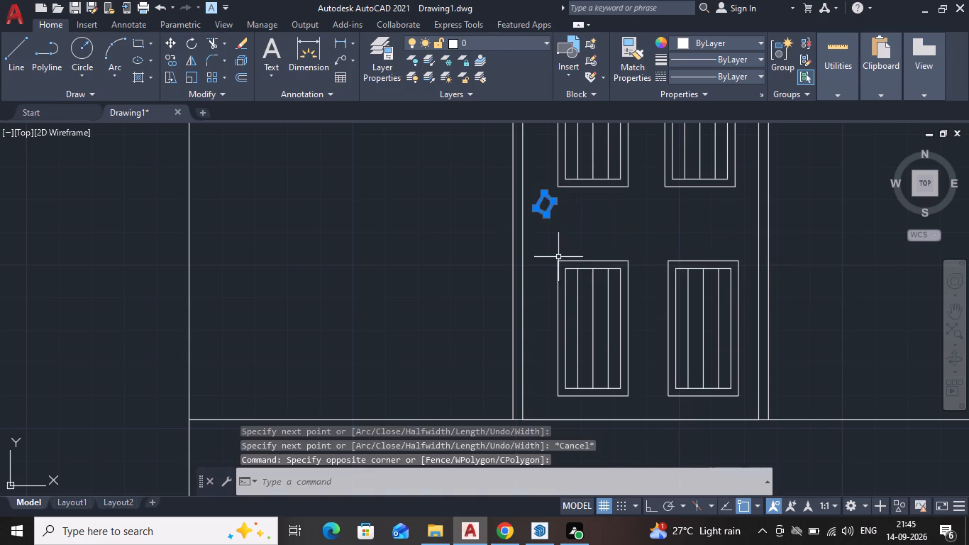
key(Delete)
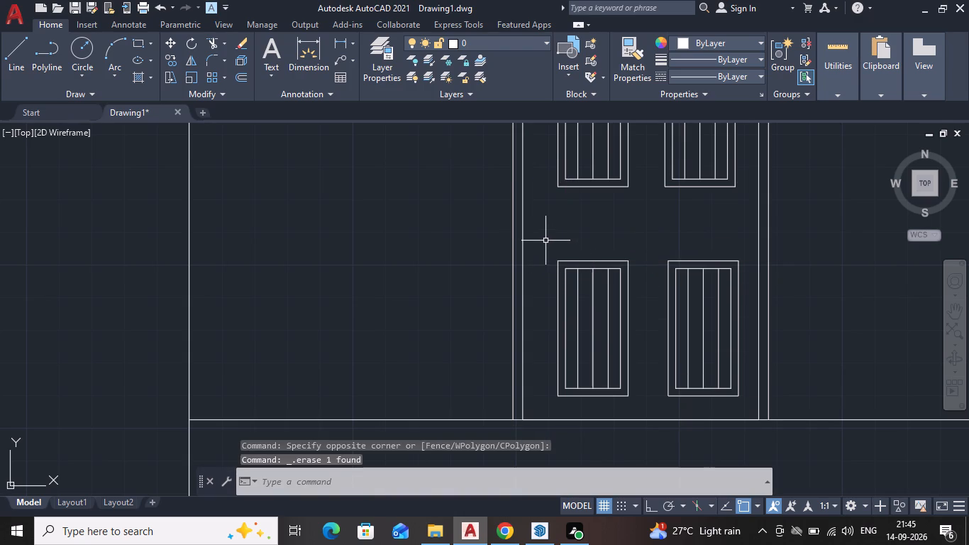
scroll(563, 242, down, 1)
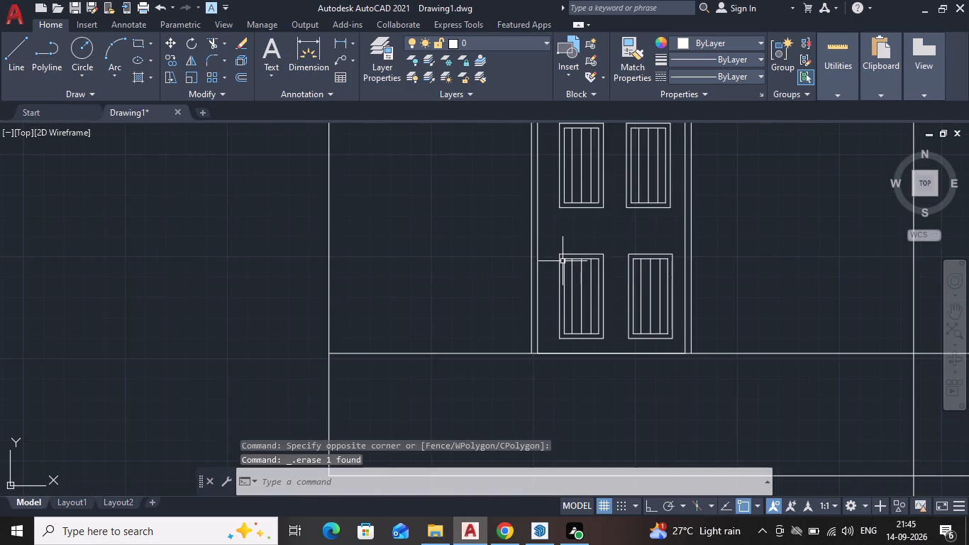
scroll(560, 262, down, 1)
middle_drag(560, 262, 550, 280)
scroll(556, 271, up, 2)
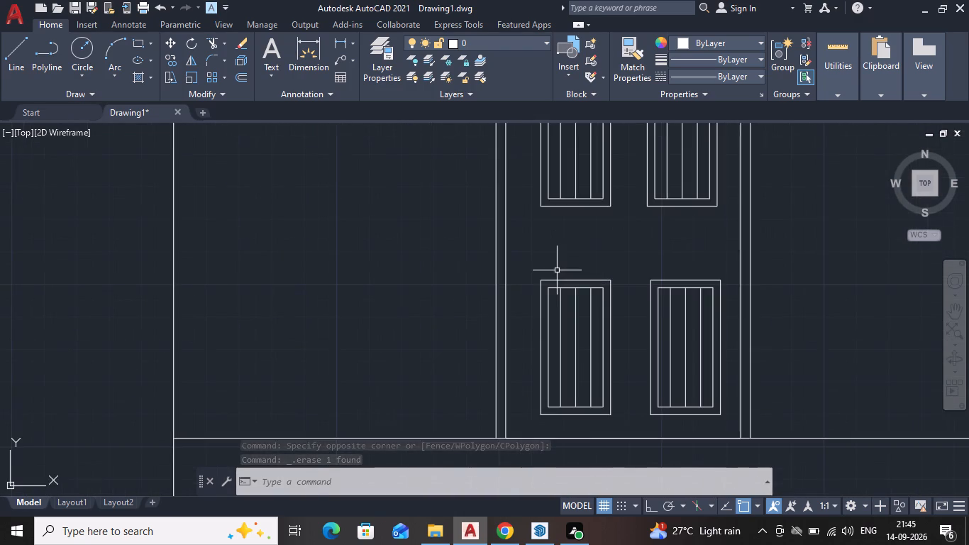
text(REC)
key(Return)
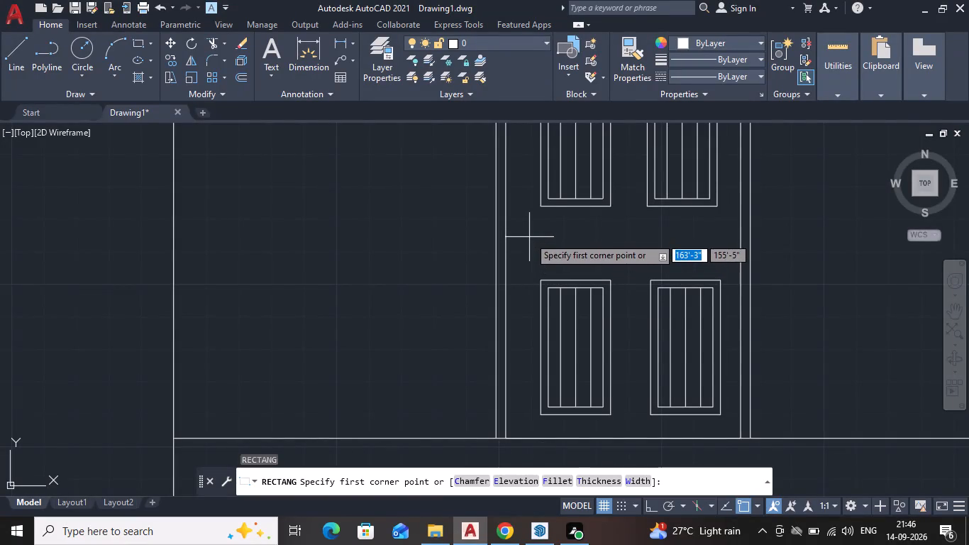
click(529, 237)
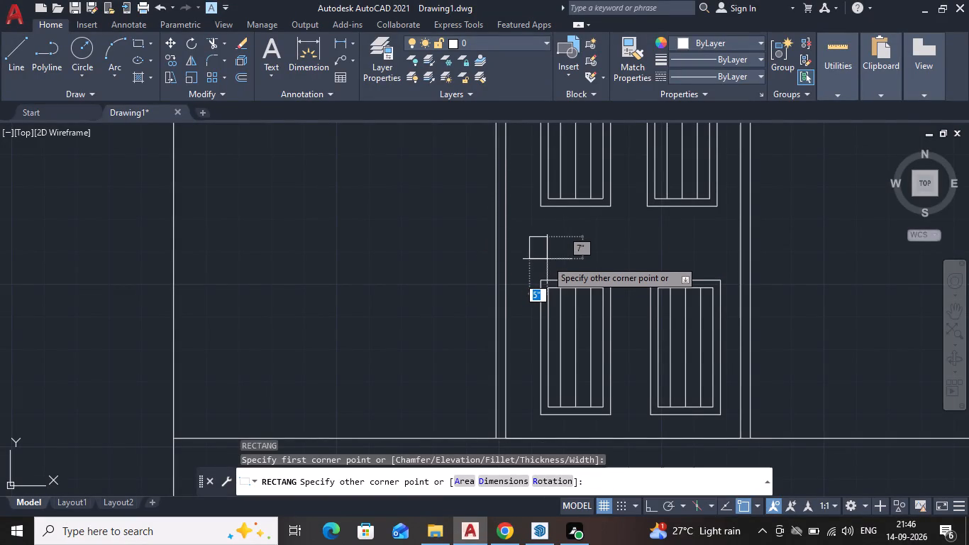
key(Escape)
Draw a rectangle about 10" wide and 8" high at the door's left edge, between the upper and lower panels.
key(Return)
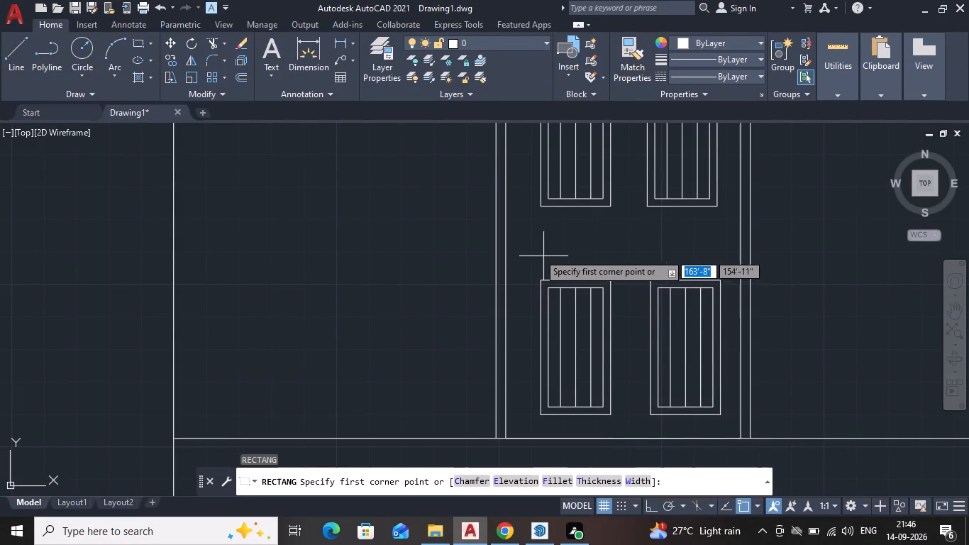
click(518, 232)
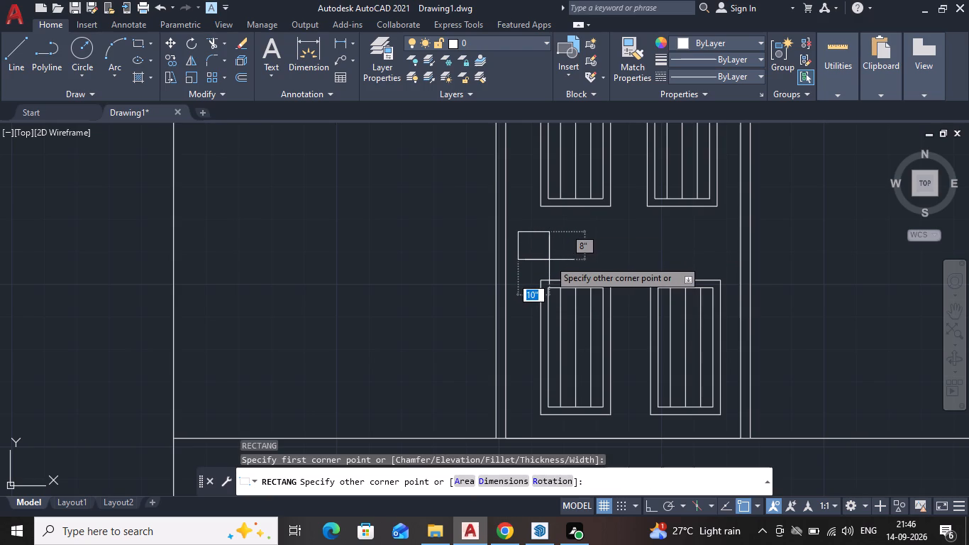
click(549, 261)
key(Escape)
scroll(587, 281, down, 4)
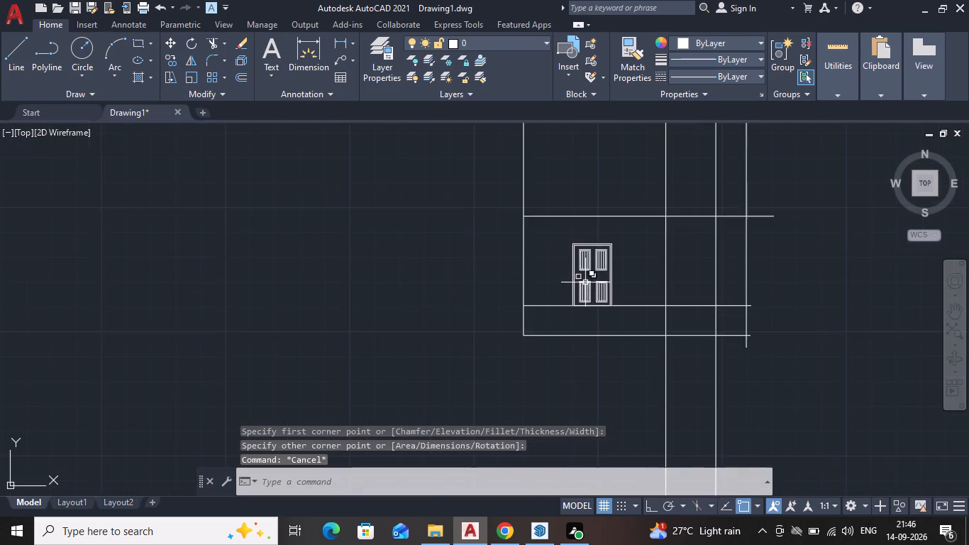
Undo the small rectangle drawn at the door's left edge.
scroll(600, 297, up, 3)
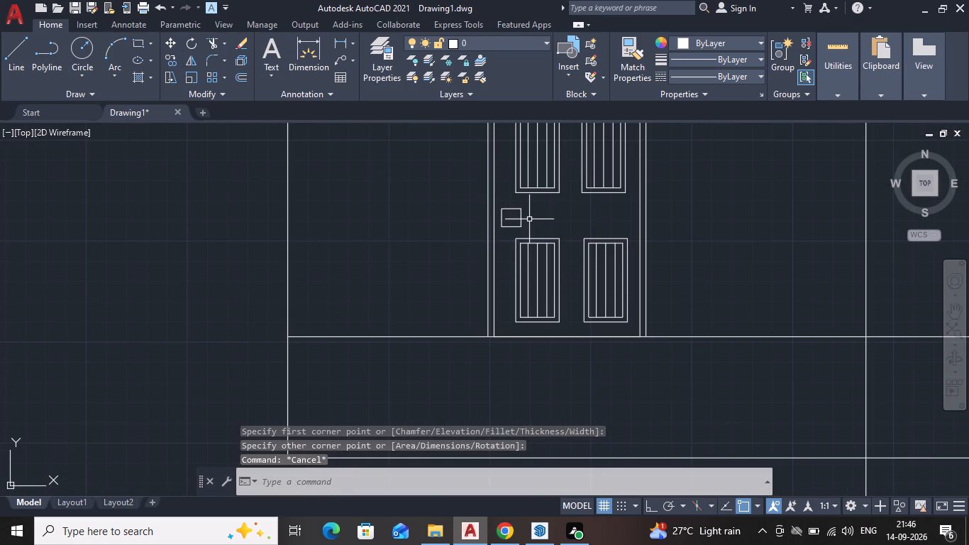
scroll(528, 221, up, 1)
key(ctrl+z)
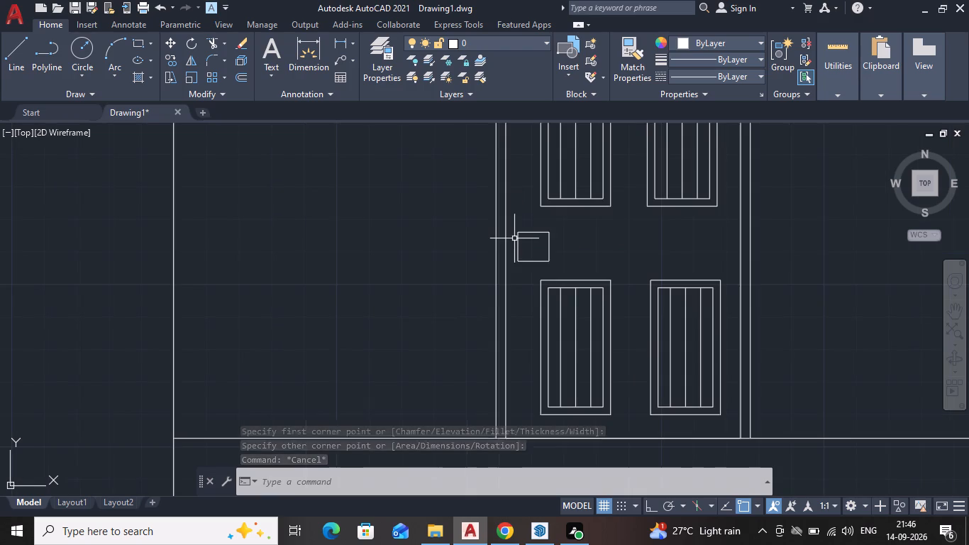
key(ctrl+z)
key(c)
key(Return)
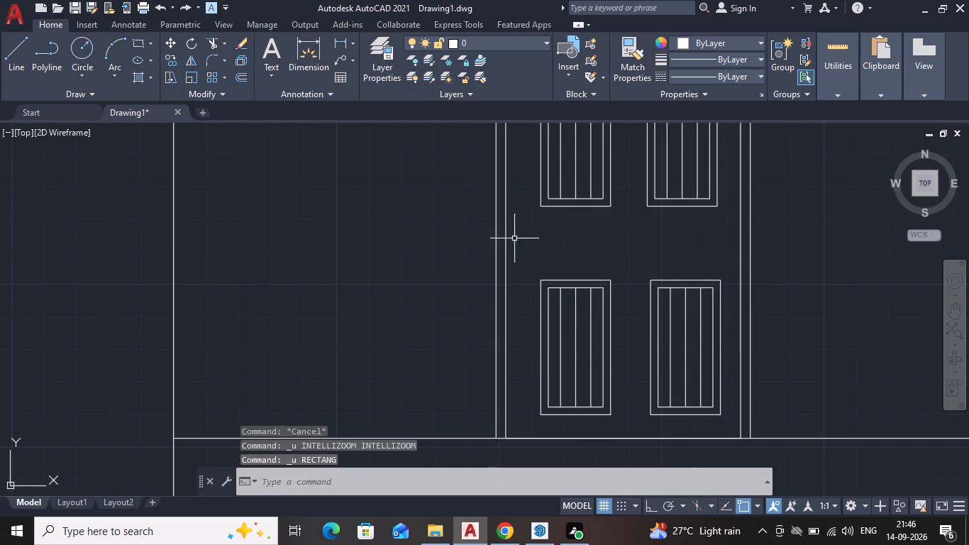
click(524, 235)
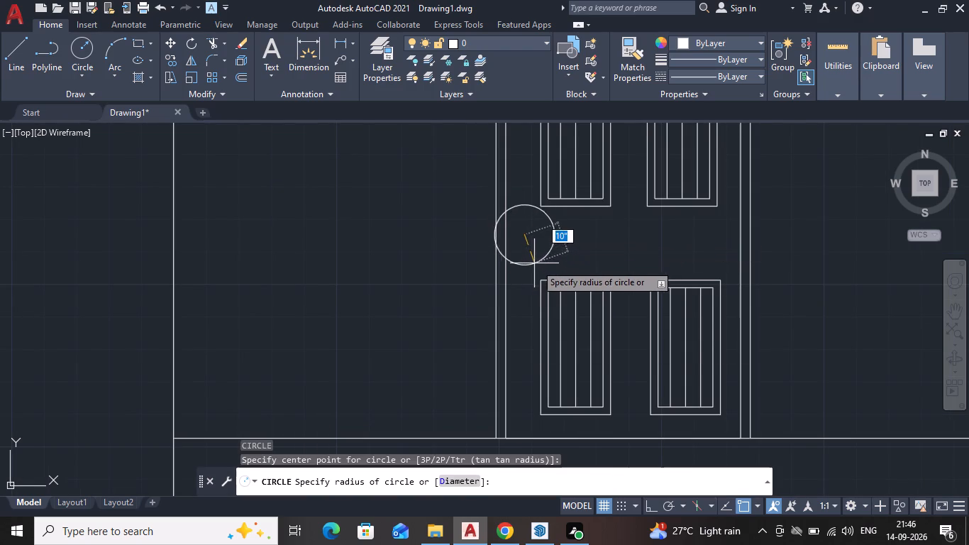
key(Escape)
Draw a circle of about 7" radius as the doorknob, beside the left inner frame line between the upper and lower panels.
key(Return)
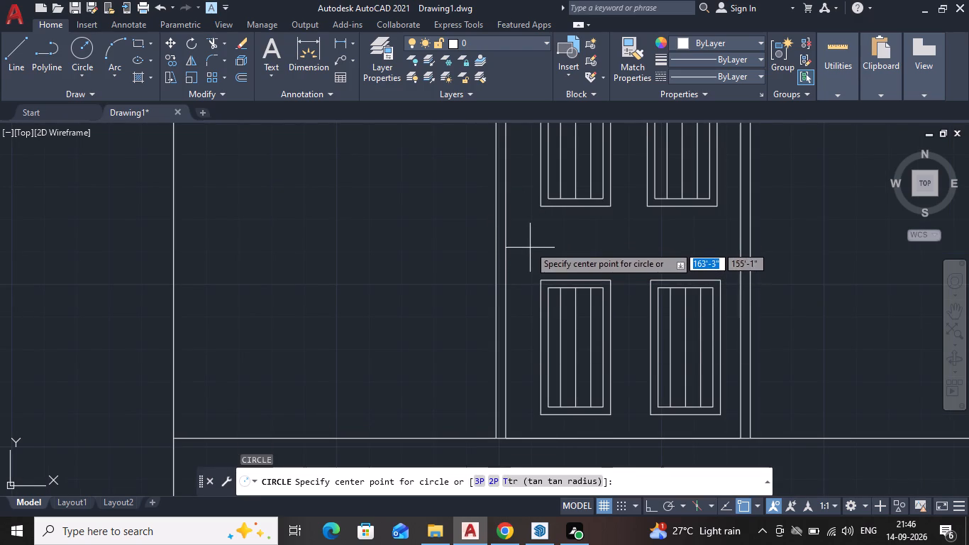
click(528, 243)
click(550, 238)
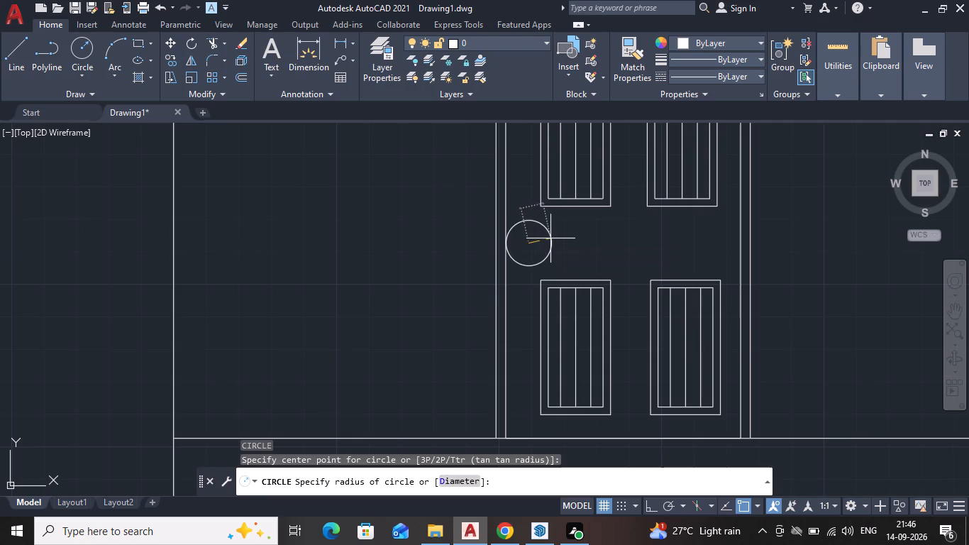
Shrink the doorknob circle to a radius of about 6" so its left side sits clear of the inner frame line.
scroll(540, 268, down, 3)
scroll(566, 265, up, 1)
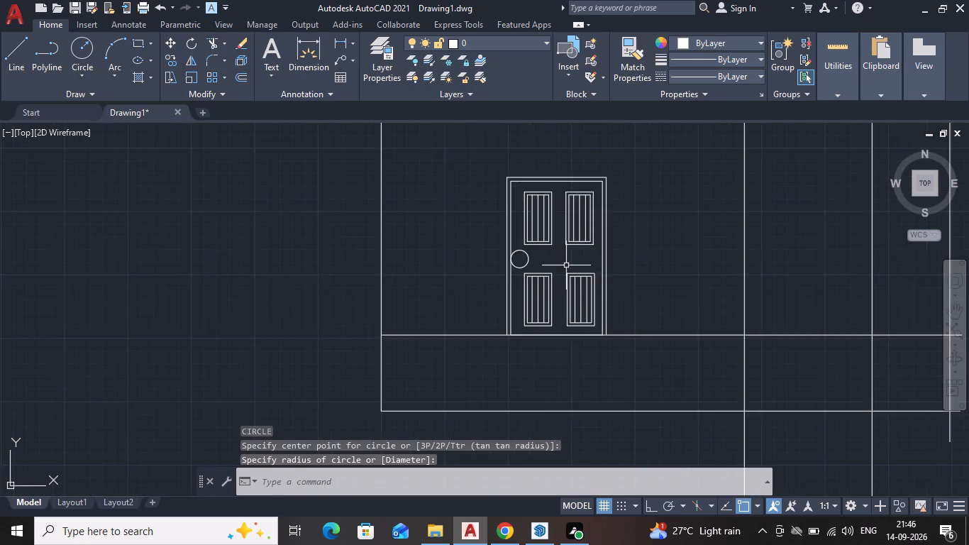
scroll(566, 265, up, 3)
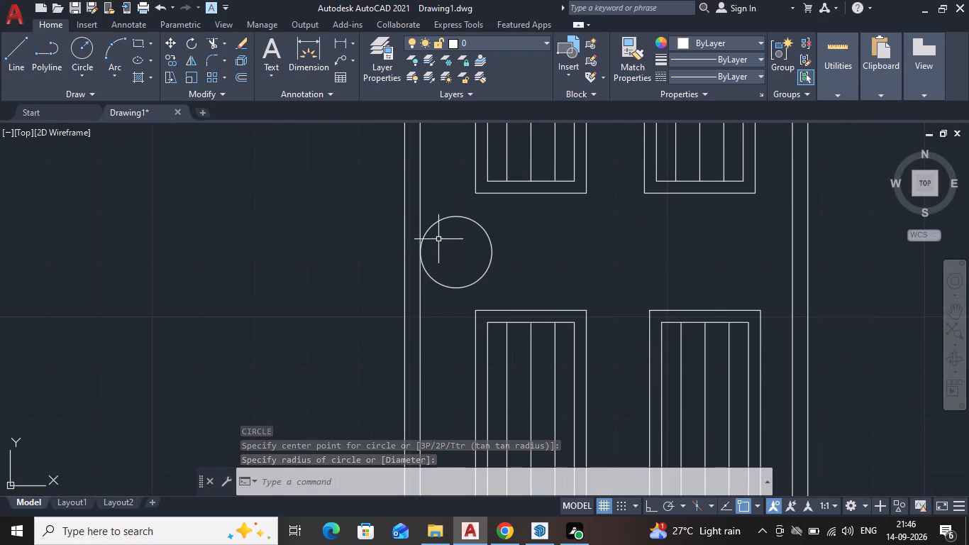
click(443, 219)
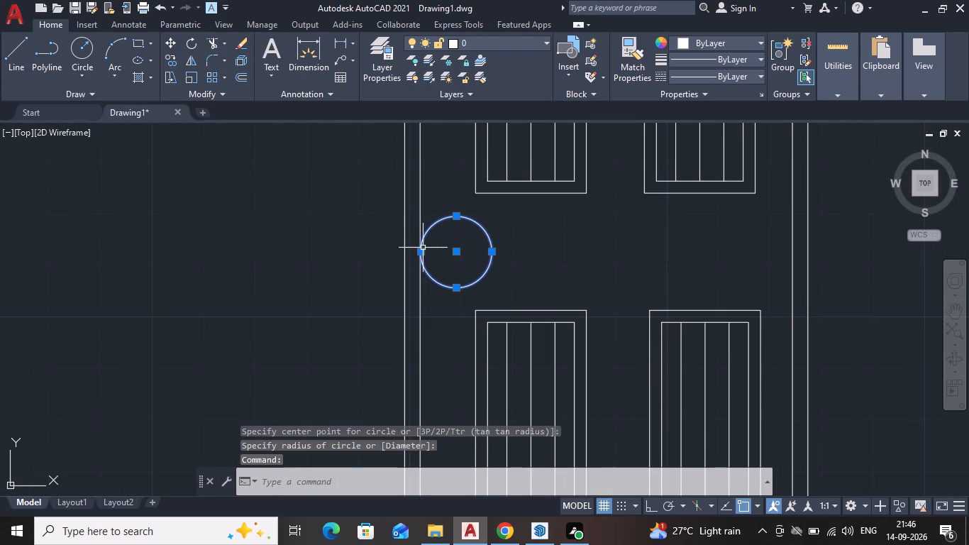
click(421, 255)
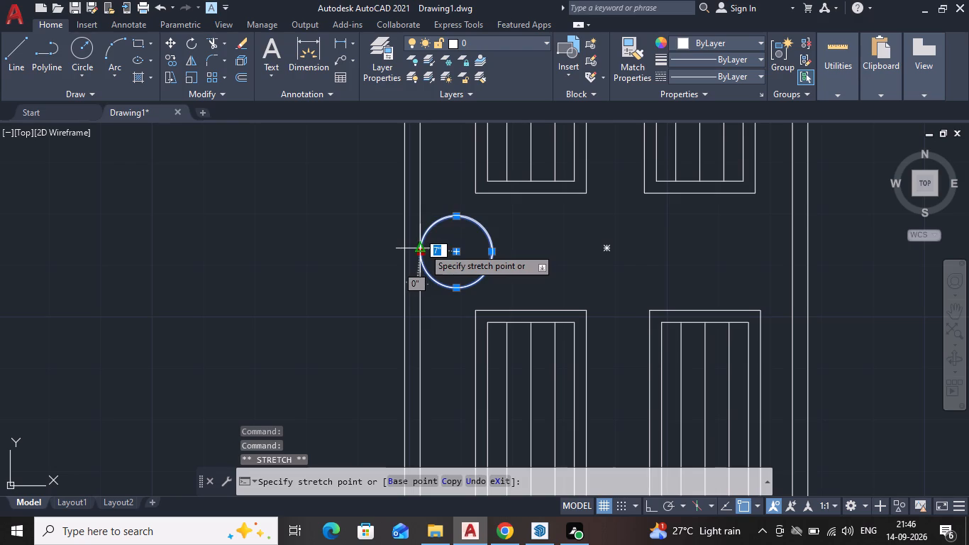
click(428, 248)
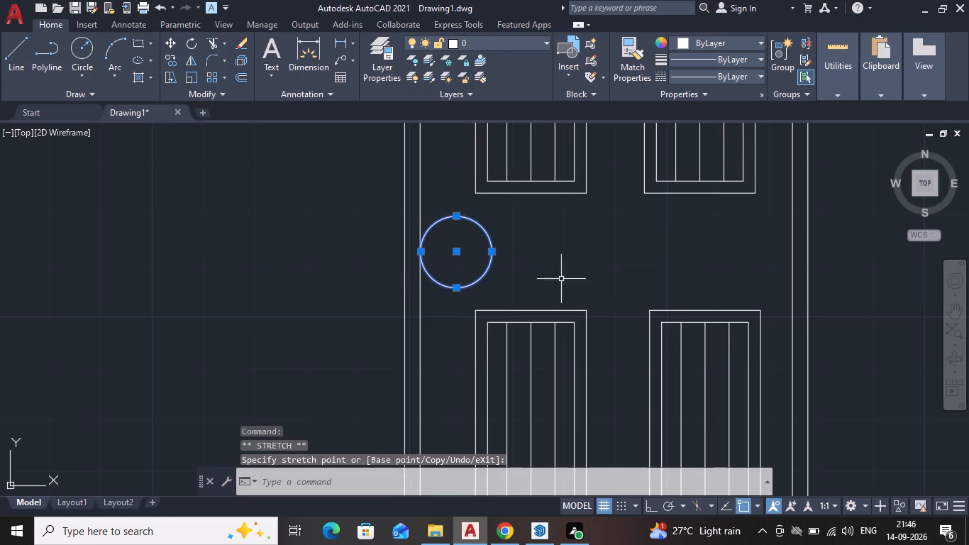
scroll(453, 224, up, 2)
click(370, 297)
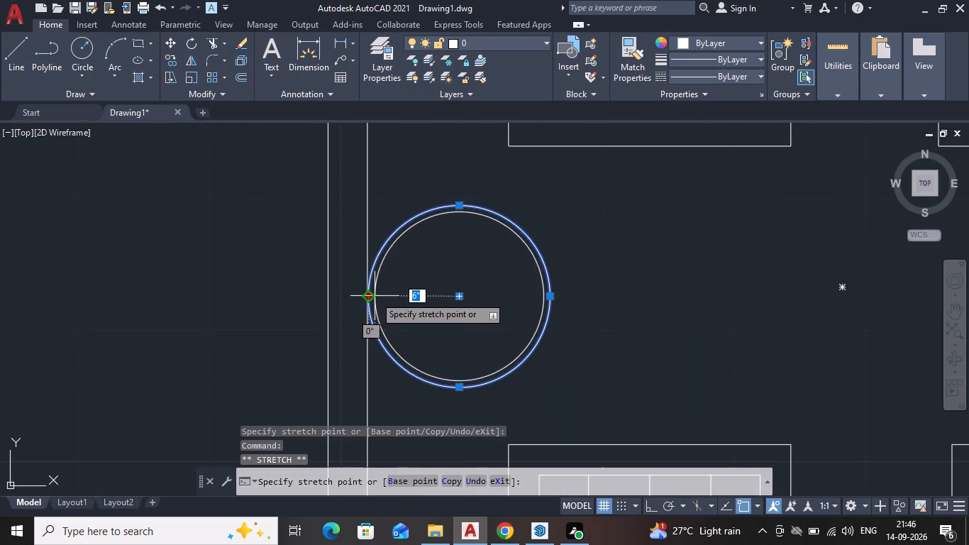
click(376, 296)
scroll(461, 290, down, 3)
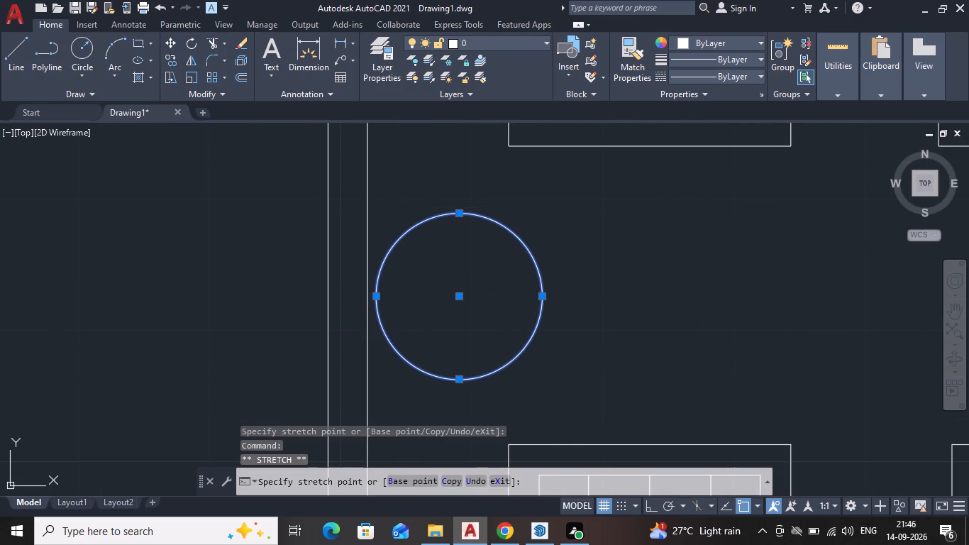
scroll(605, 326, down, 3)
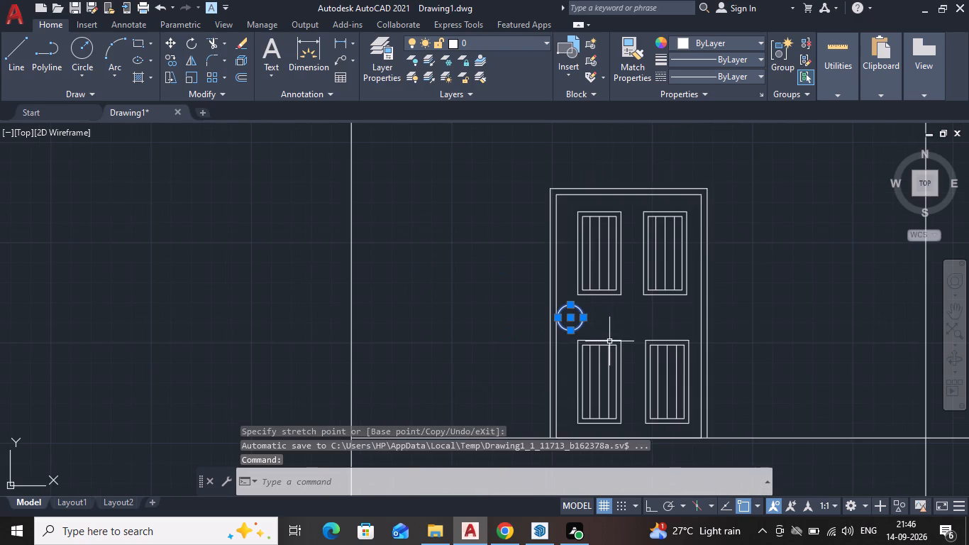
key(Escape)
middle_drag(604, 334, 552, 278)
scroll(555, 280, down, 2)
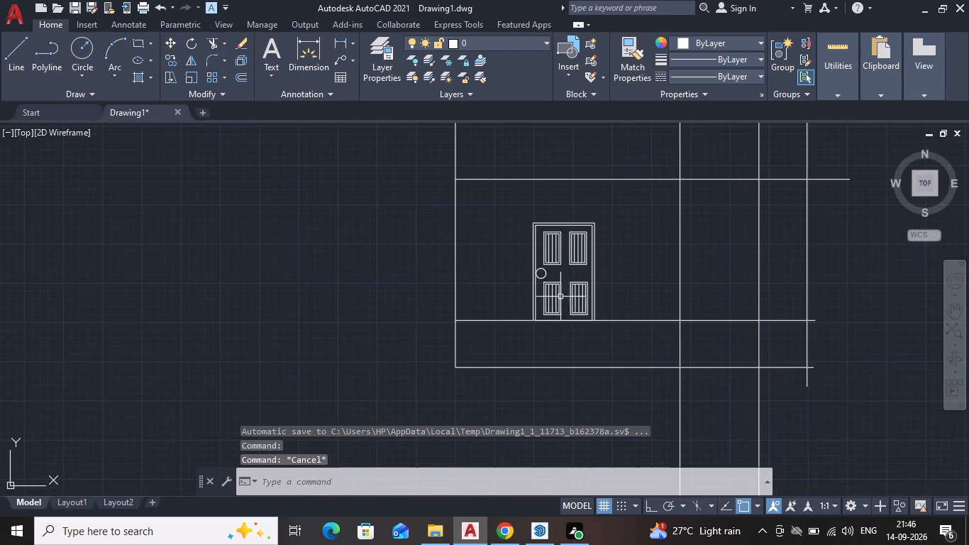
Move the doorknob circle about 5" to the right, farther from the door's left inner frame line.
scroll(632, 341, up, 1)
scroll(629, 287, down, 1)
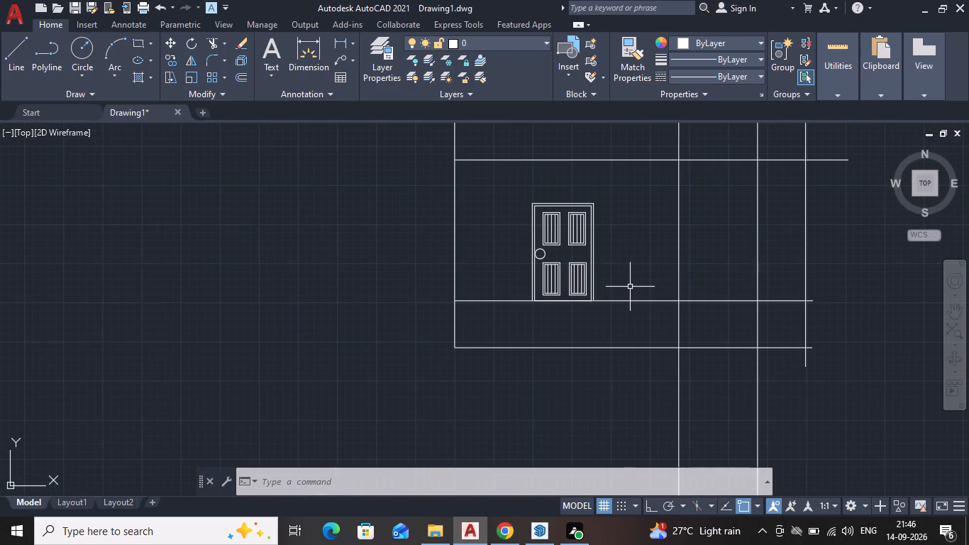
scroll(567, 278, up, 3)
middle_drag(498, 204, 498, 209)
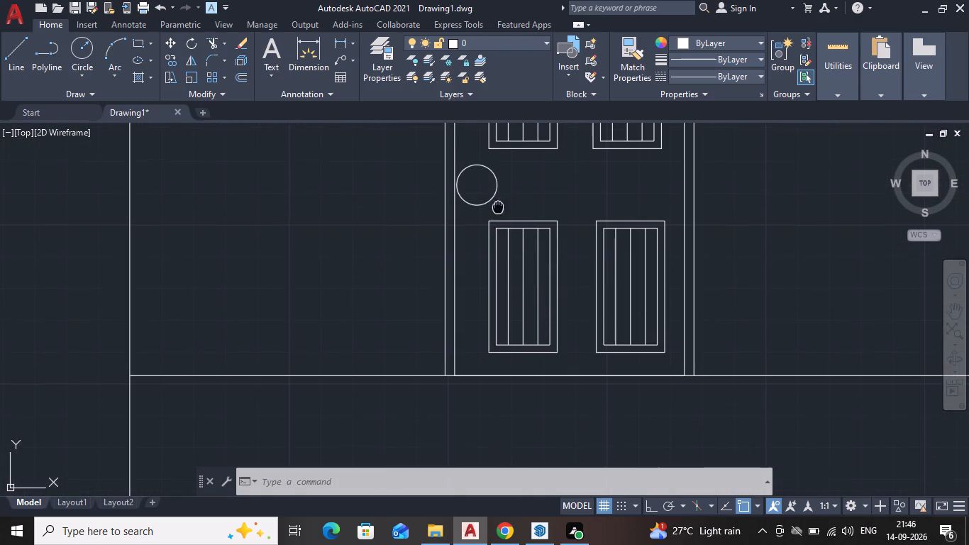
middle_drag(498, 209, 503, 248)
scroll(487, 208, up, 2)
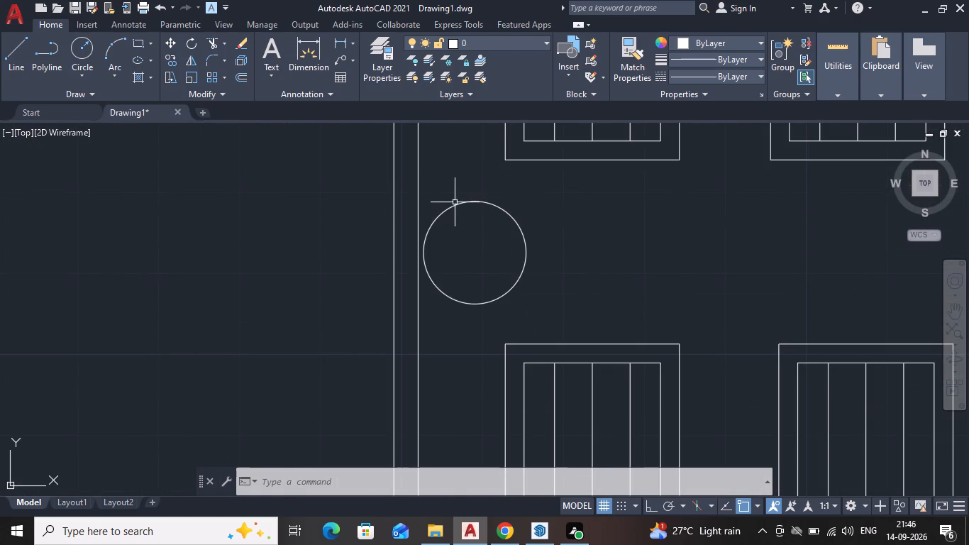
click(455, 202)
click(516, 214)
click(527, 244)
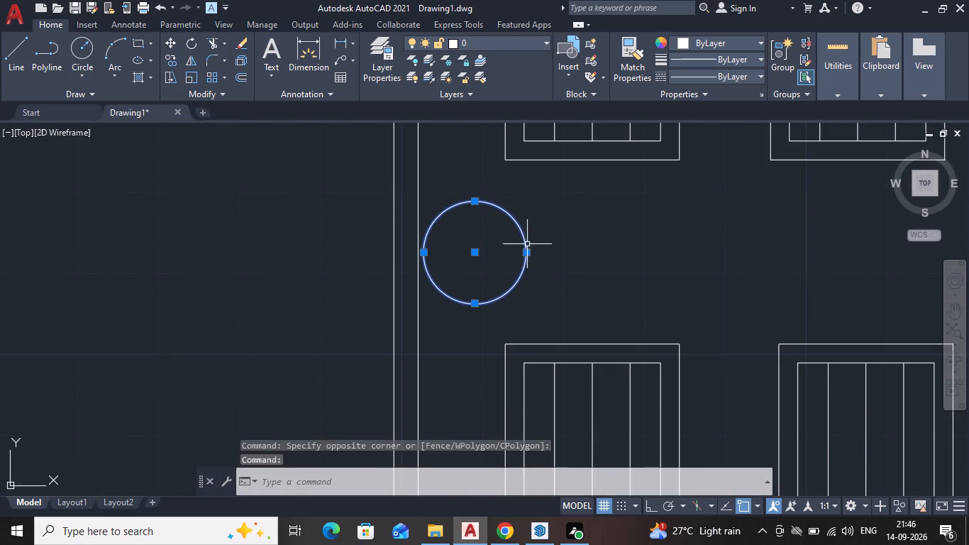
click(473, 252)
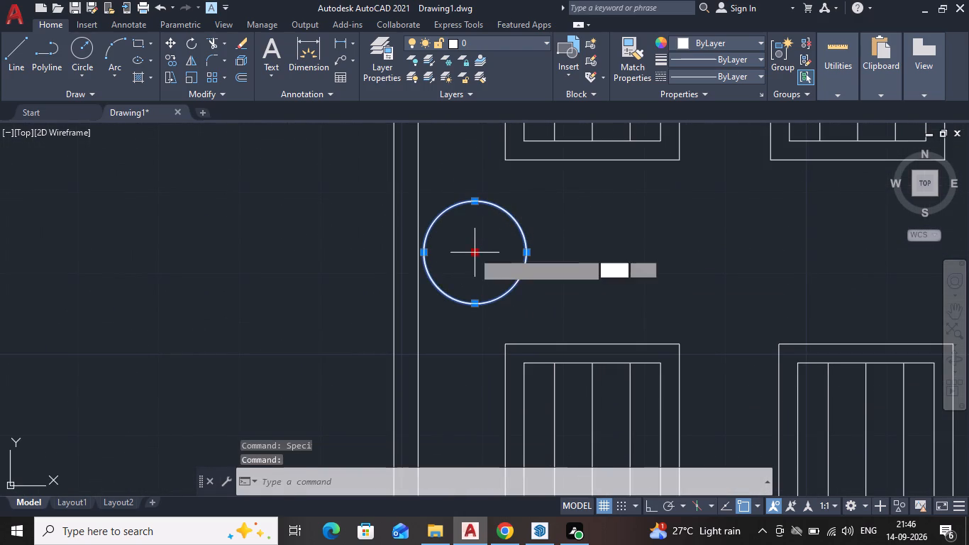
click(514, 253)
scroll(479, 251, down, 3)
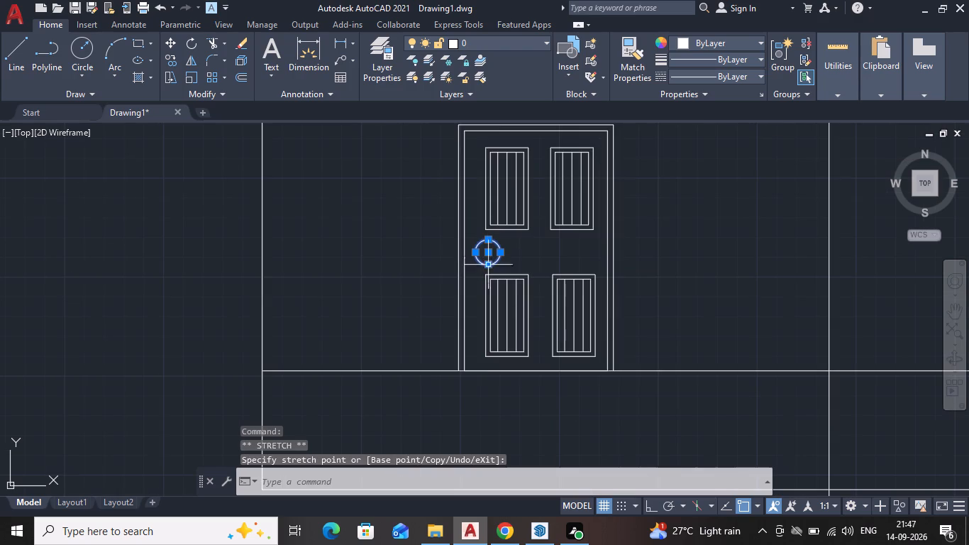
key(Escape)
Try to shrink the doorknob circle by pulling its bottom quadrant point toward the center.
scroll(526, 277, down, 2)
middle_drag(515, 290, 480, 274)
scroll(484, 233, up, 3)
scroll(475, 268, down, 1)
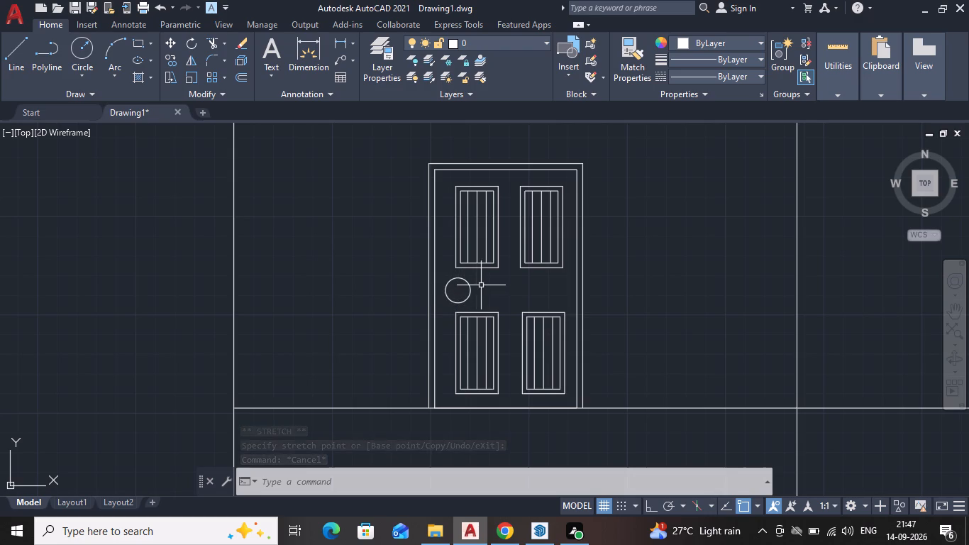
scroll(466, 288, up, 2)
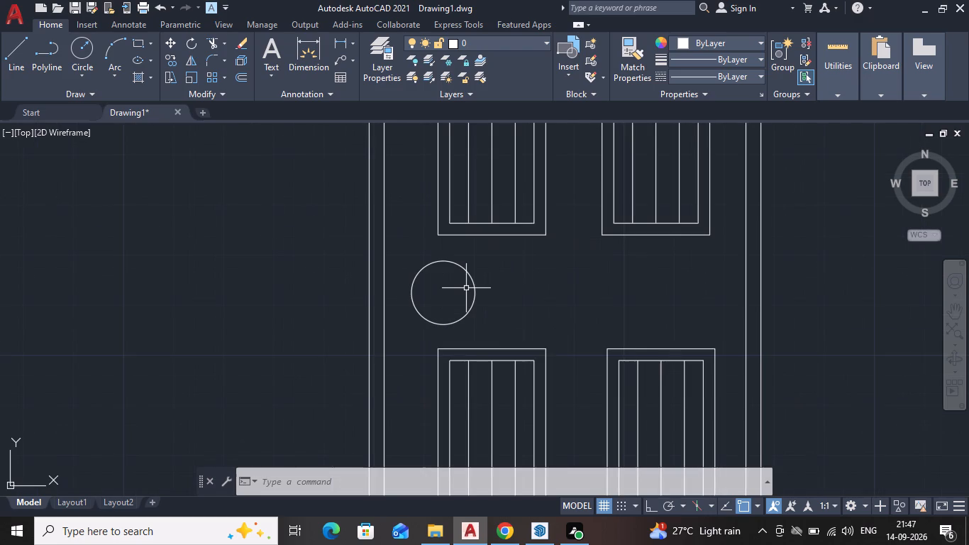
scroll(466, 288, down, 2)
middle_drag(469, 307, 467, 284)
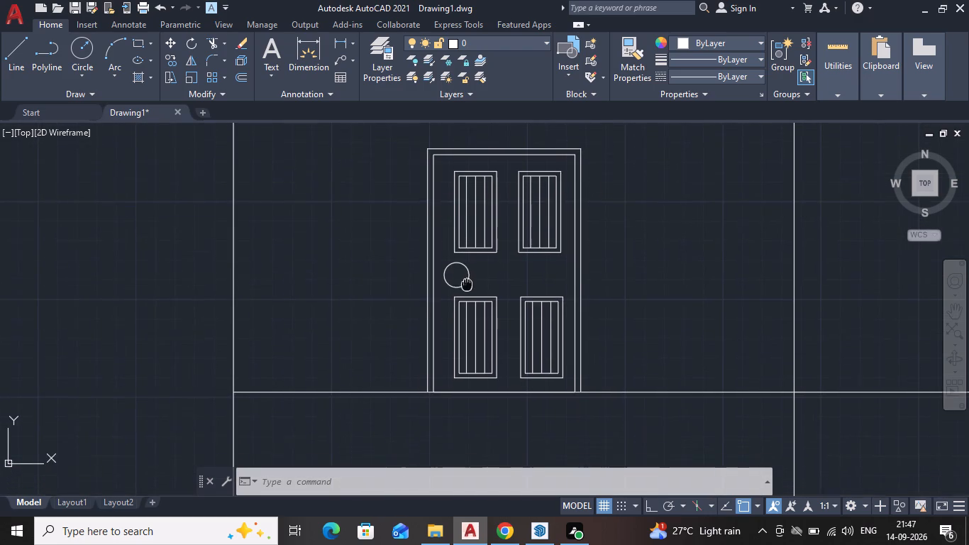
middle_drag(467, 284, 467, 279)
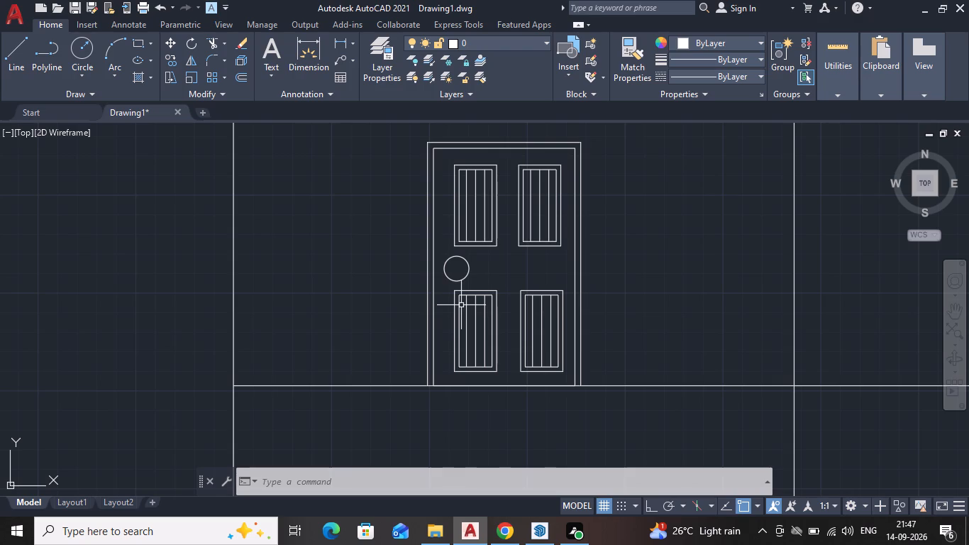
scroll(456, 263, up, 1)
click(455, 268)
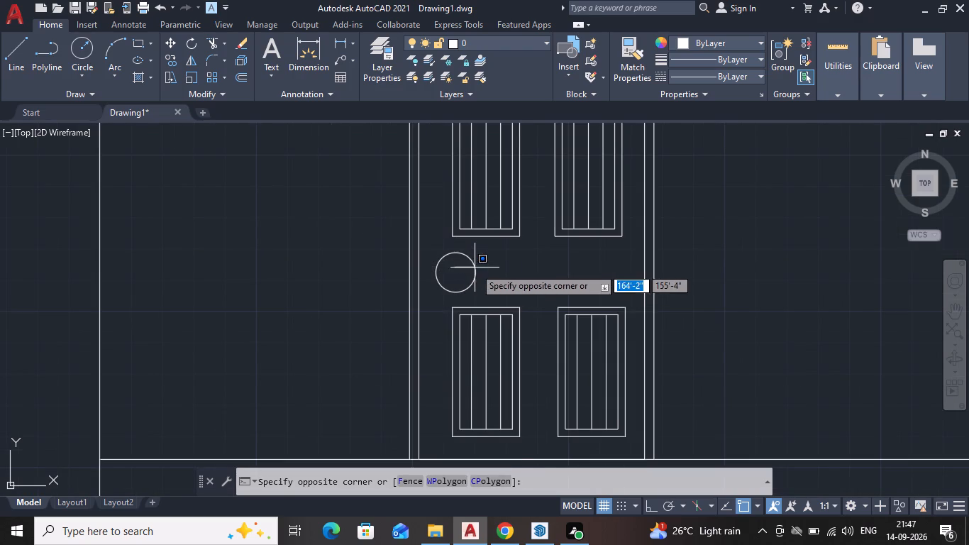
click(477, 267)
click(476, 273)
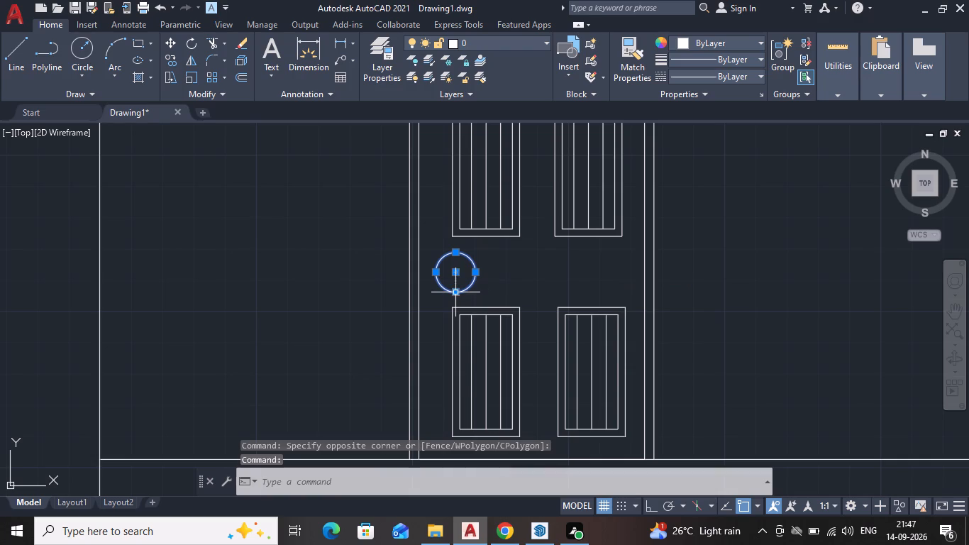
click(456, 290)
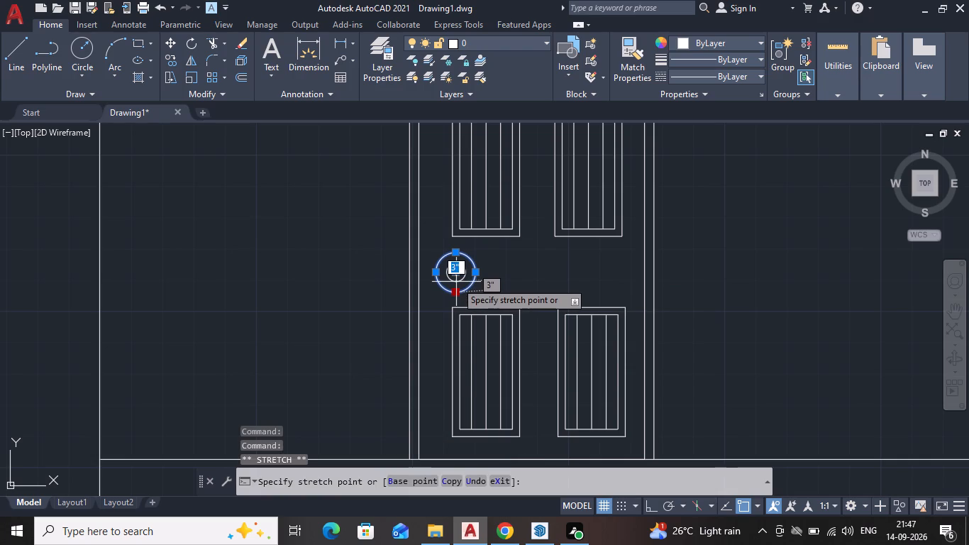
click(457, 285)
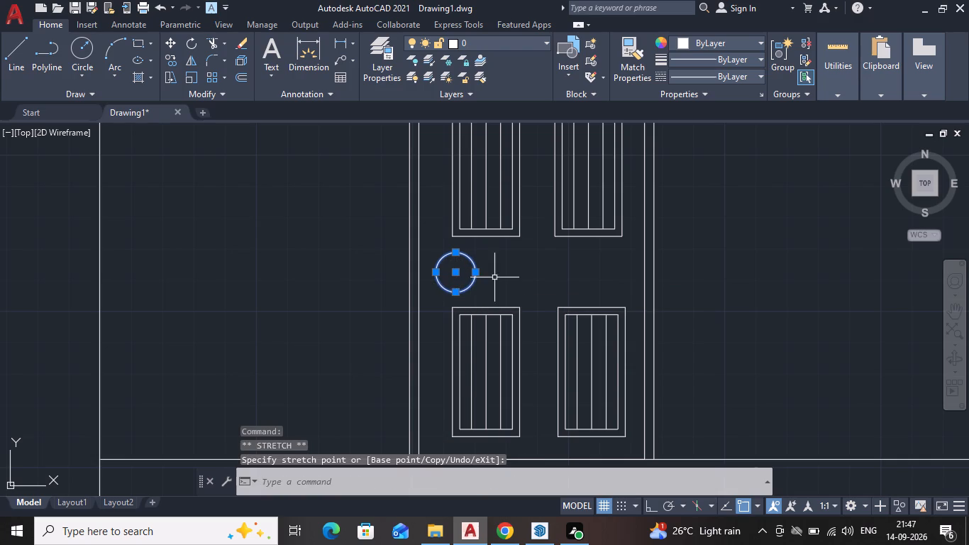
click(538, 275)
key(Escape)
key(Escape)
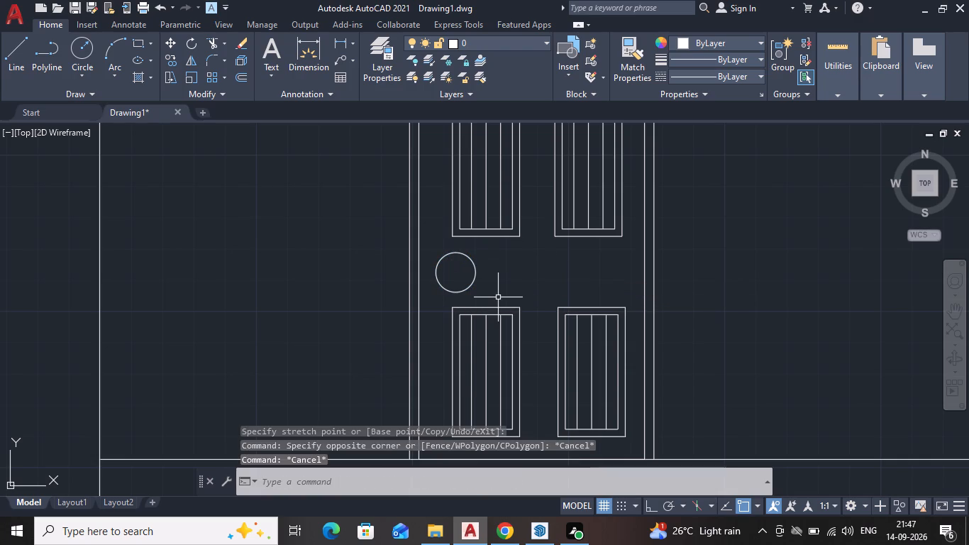
Move the nearest vertical construction line right of the door about 3' closer to the door.
scroll(499, 299, down, 1)
middle_drag(499, 299, 469, 268)
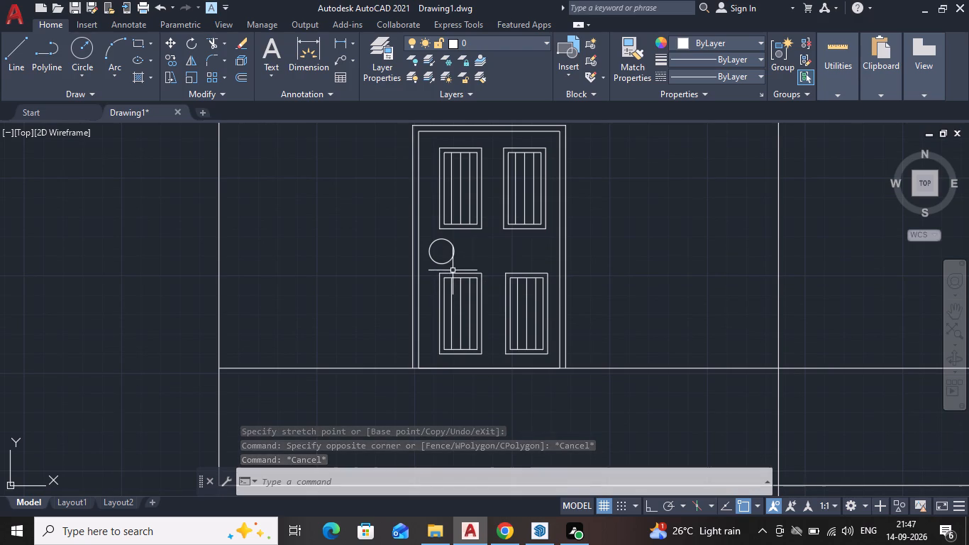
scroll(453, 270, down, 4)
middle_drag(532, 312, 508, 340)
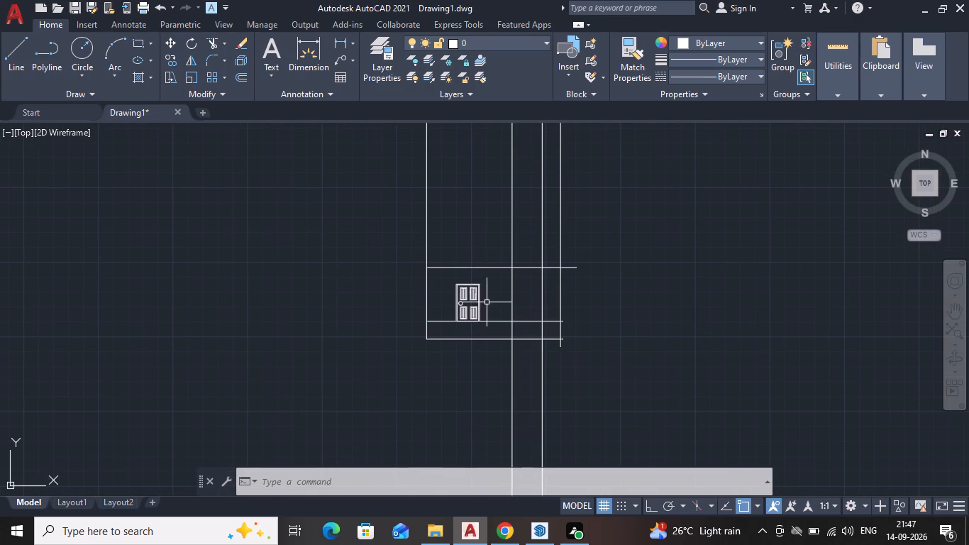
middle_drag(485, 251, 453, 268)
scroll(474, 322, up, 1)
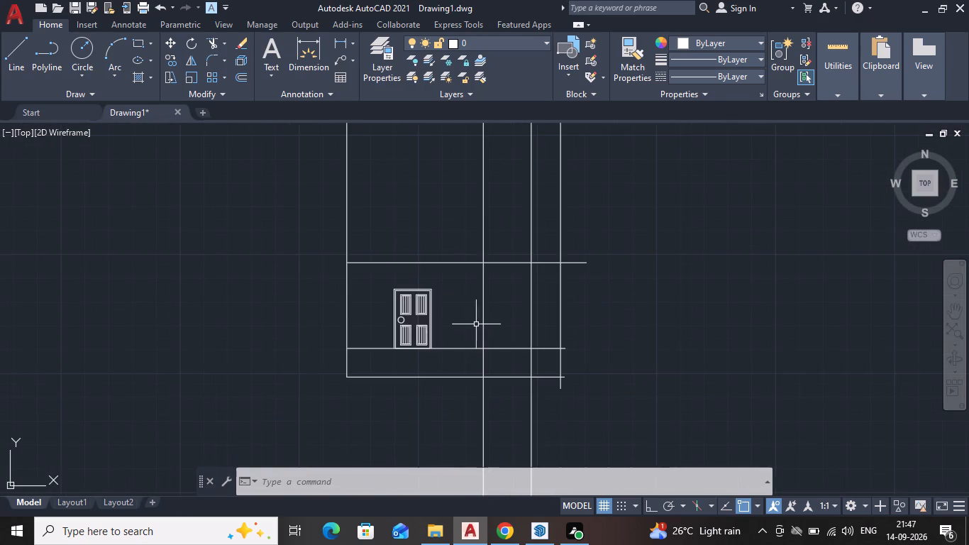
scroll(483, 324, up, 3)
scroll(482, 322, down, 2)
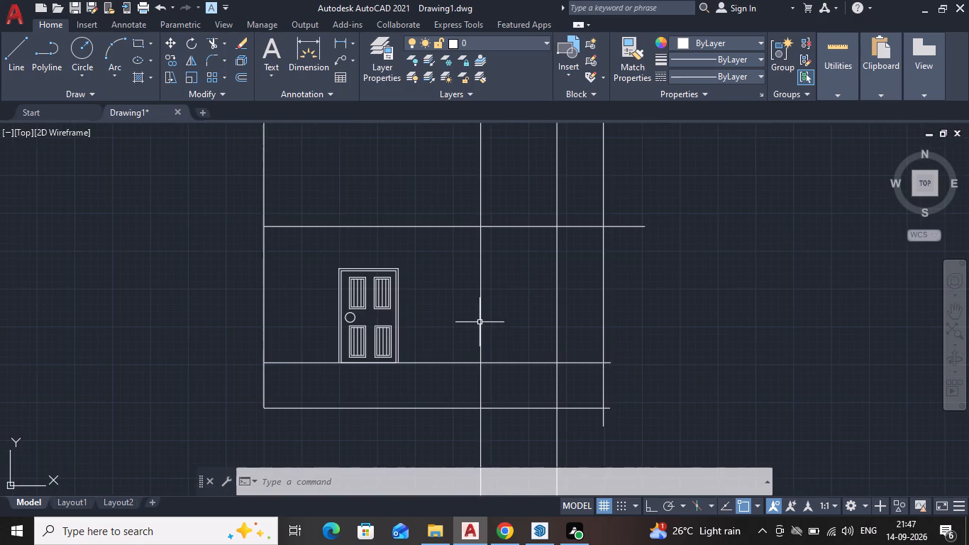
click(479, 321)
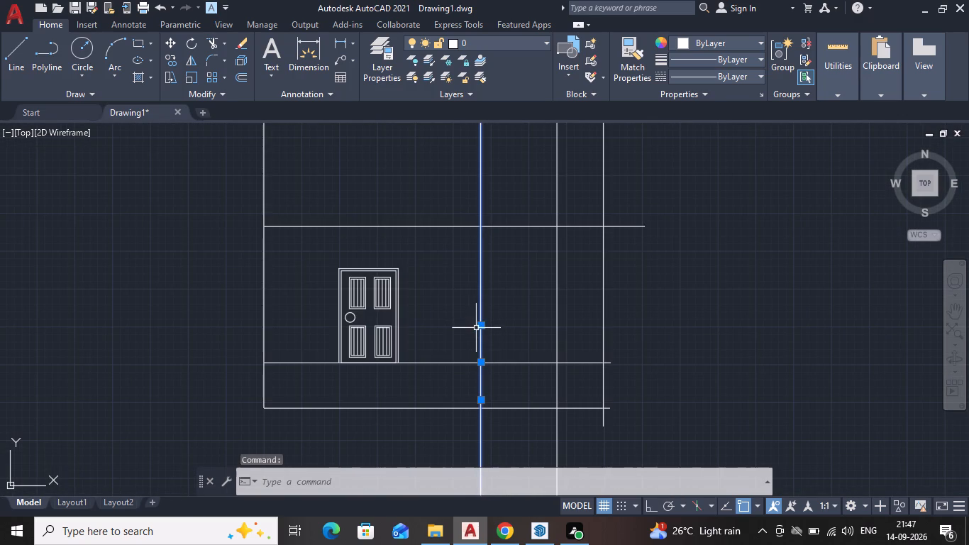
key(m)
key(Return)
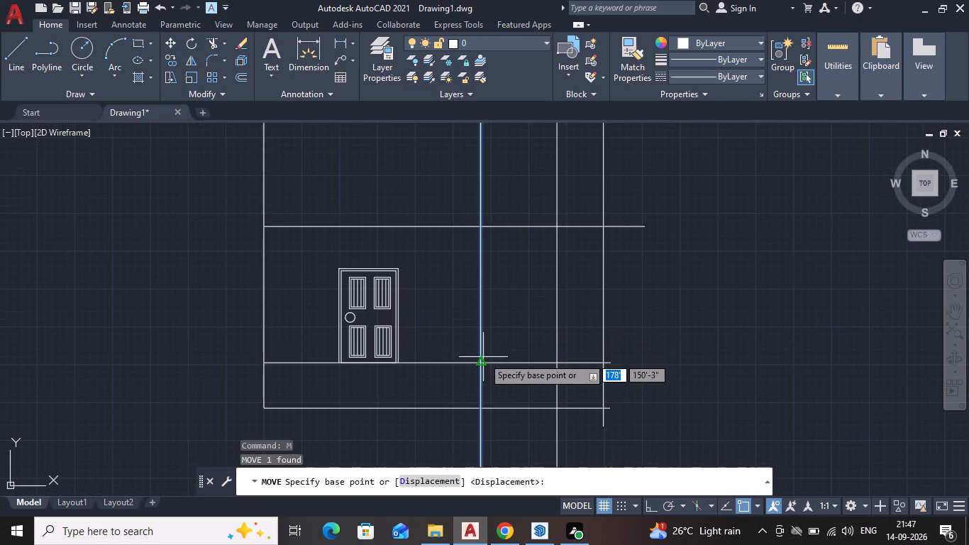
drag(482, 358, 467, 356)
click(454, 356)
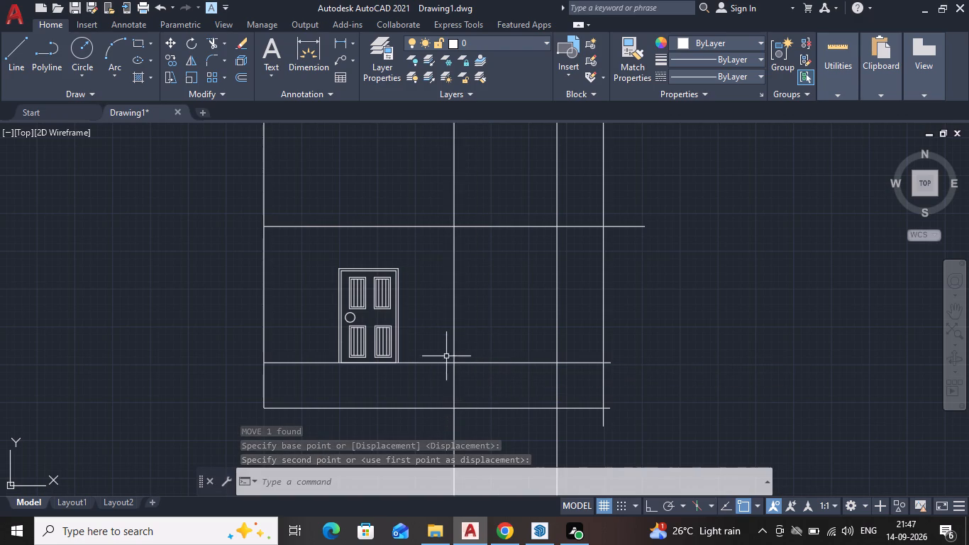
Draw a low rectangle about 11'-4" wide on the door's base line, spanning the two vertical construction lines right of the door.
text(REC)
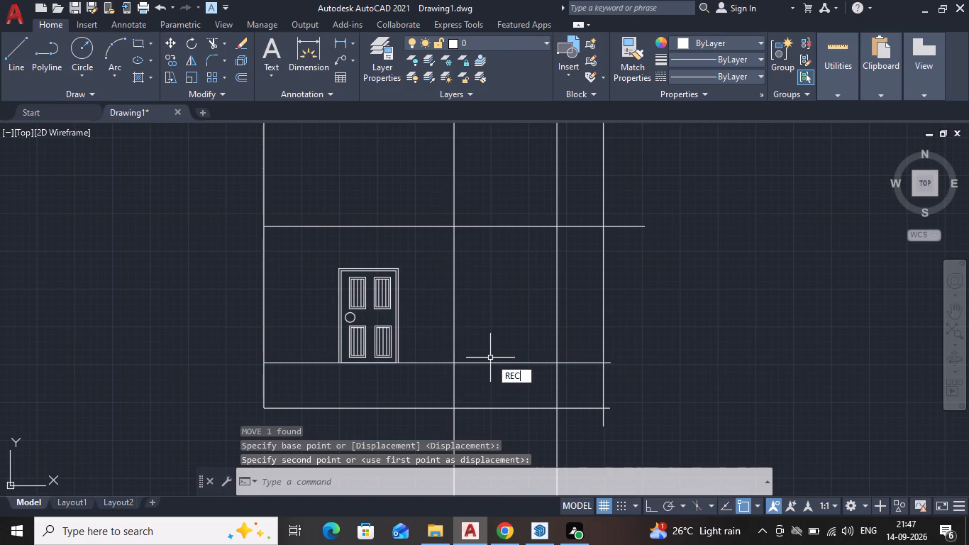
key(Return)
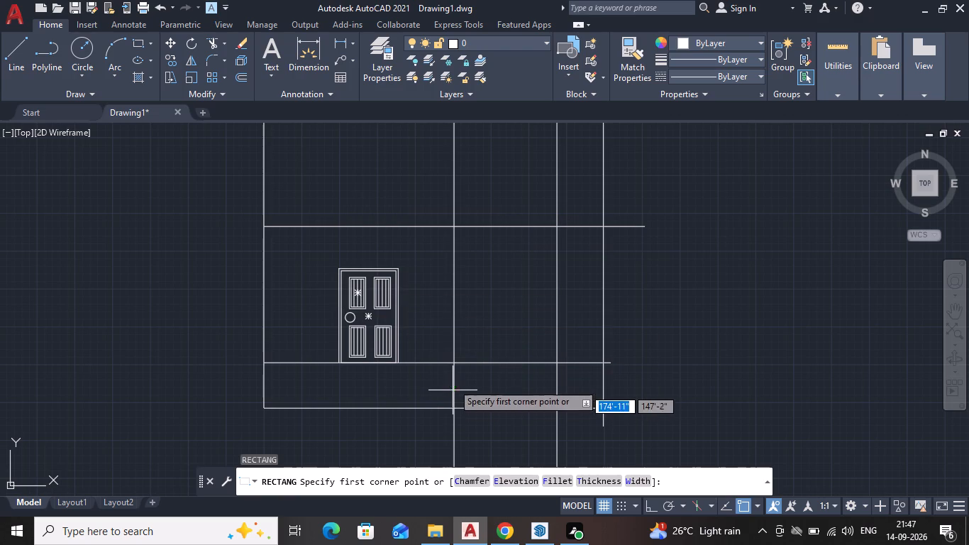
click(452, 362)
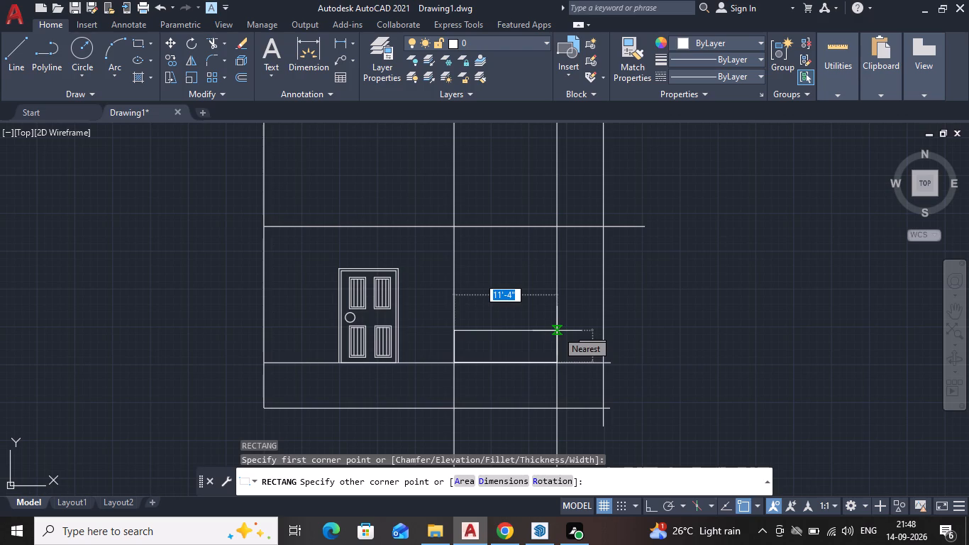
click(557, 329)
key(Escape)
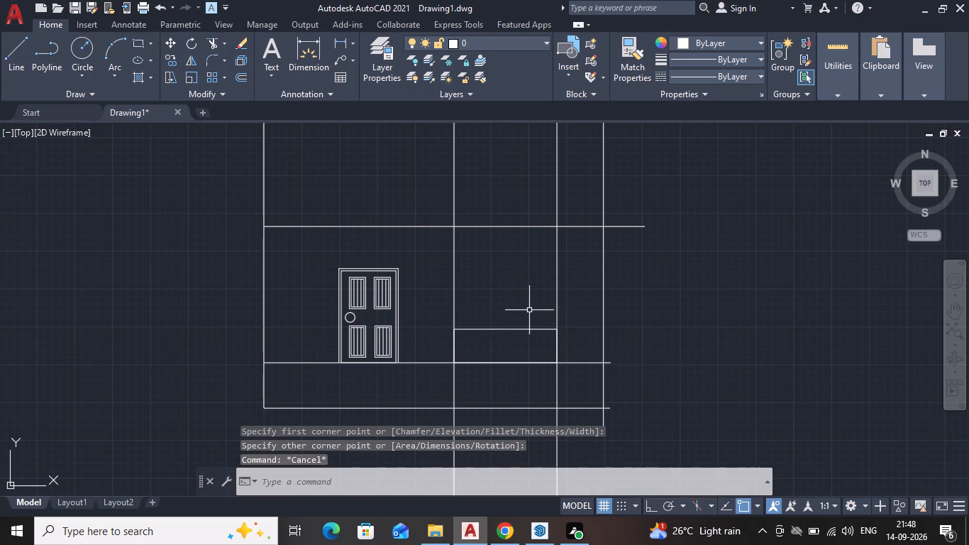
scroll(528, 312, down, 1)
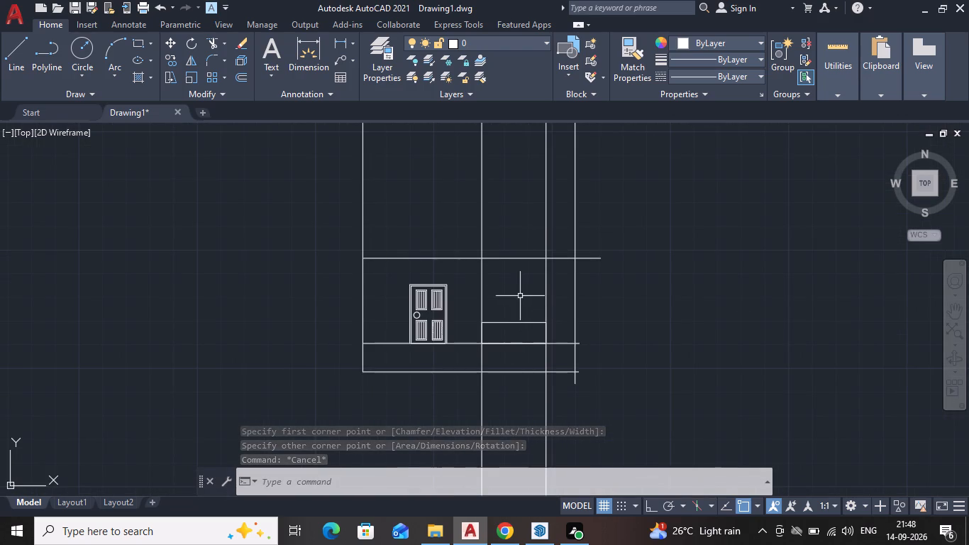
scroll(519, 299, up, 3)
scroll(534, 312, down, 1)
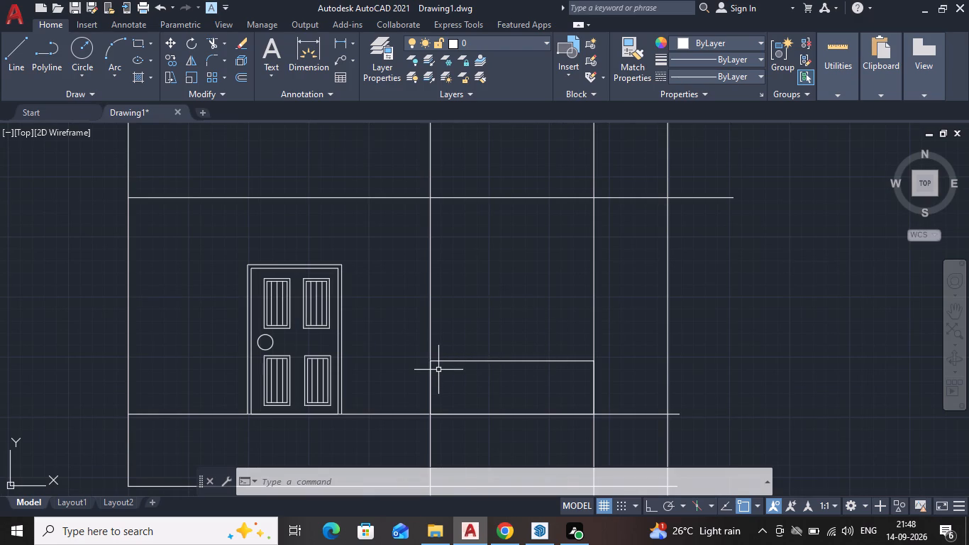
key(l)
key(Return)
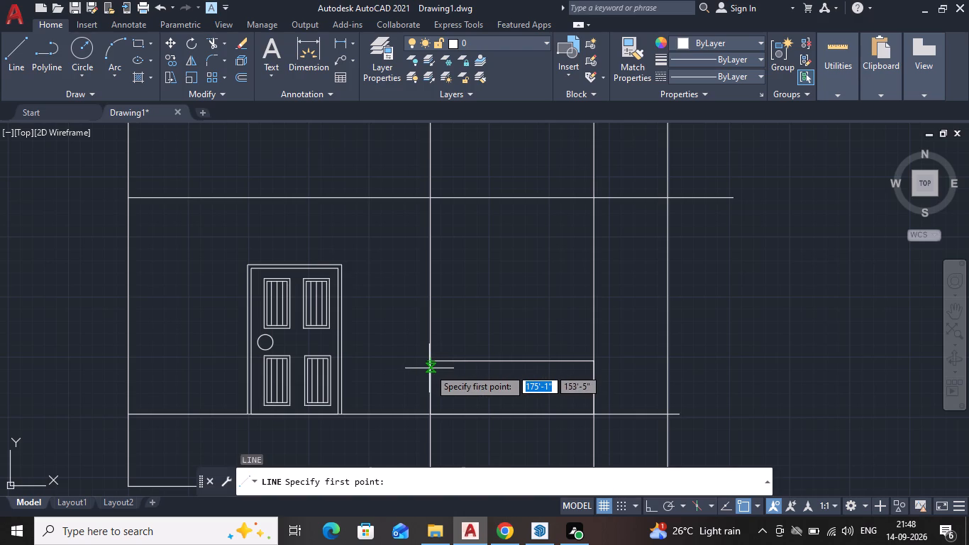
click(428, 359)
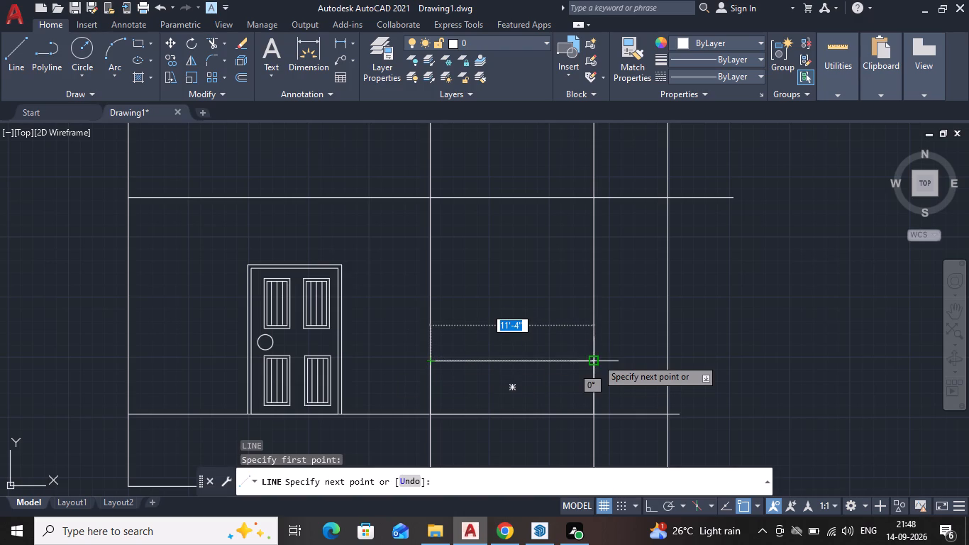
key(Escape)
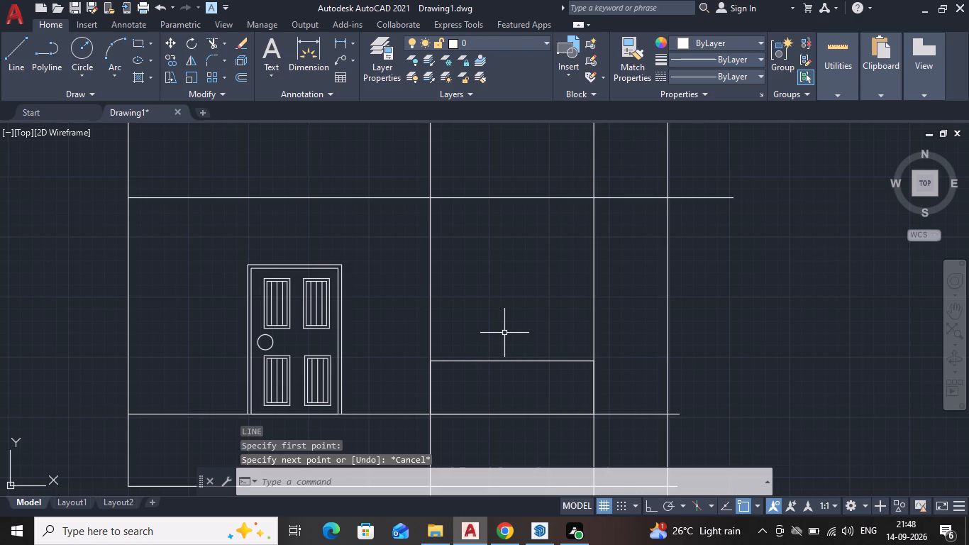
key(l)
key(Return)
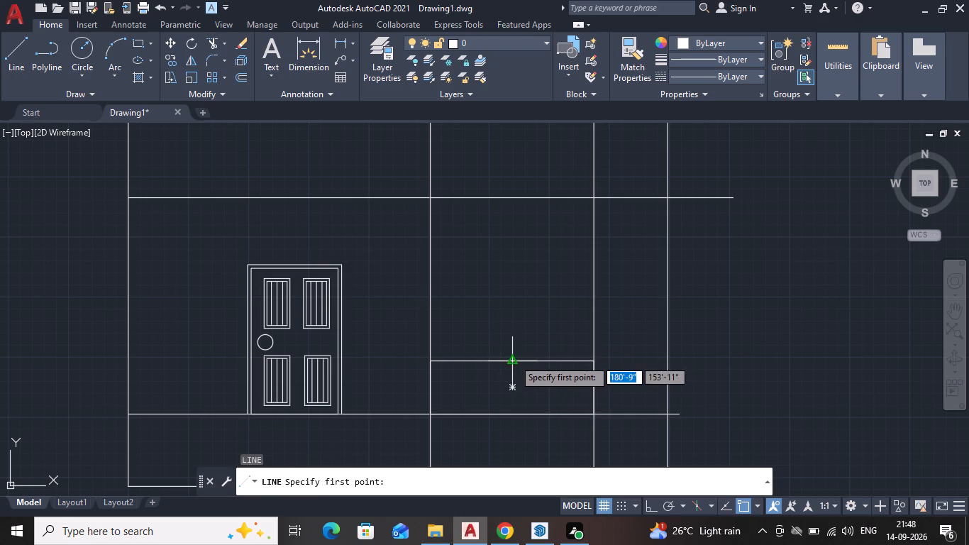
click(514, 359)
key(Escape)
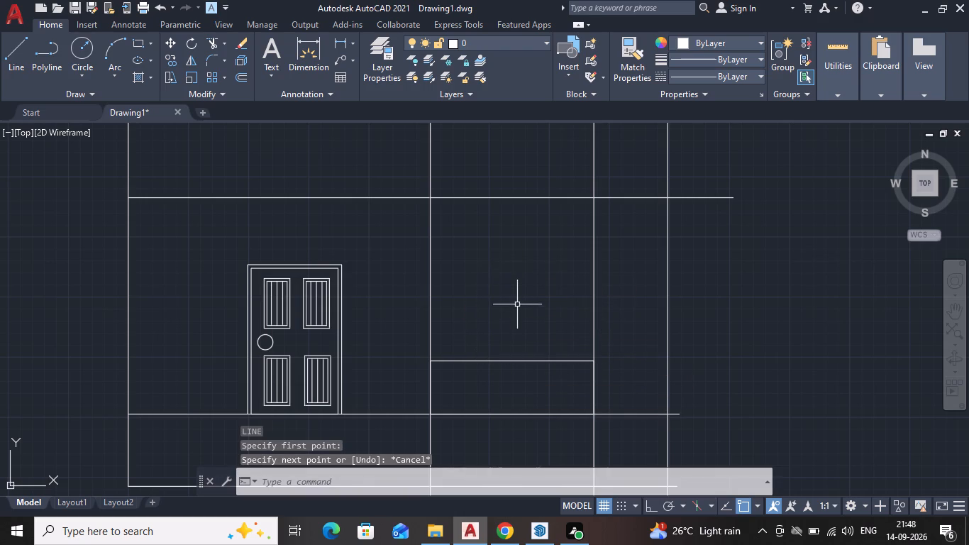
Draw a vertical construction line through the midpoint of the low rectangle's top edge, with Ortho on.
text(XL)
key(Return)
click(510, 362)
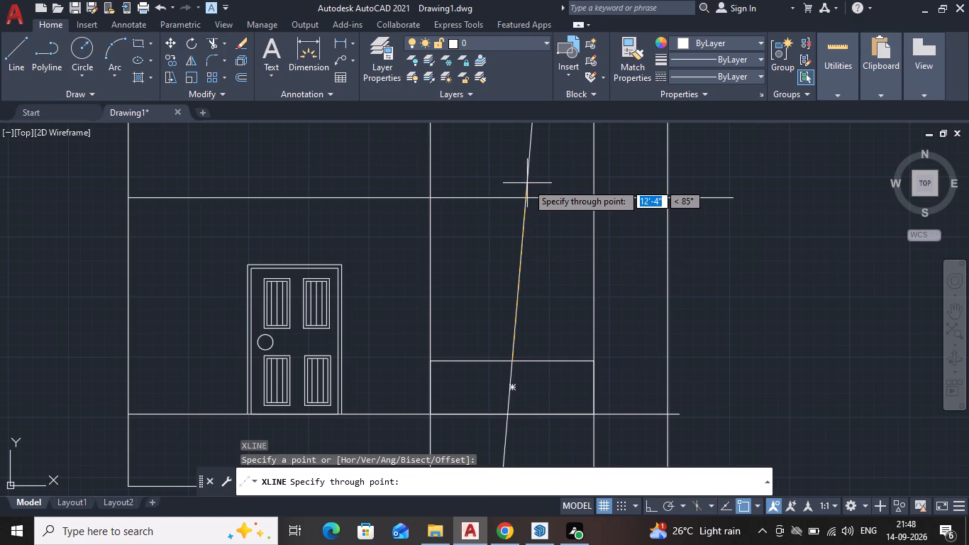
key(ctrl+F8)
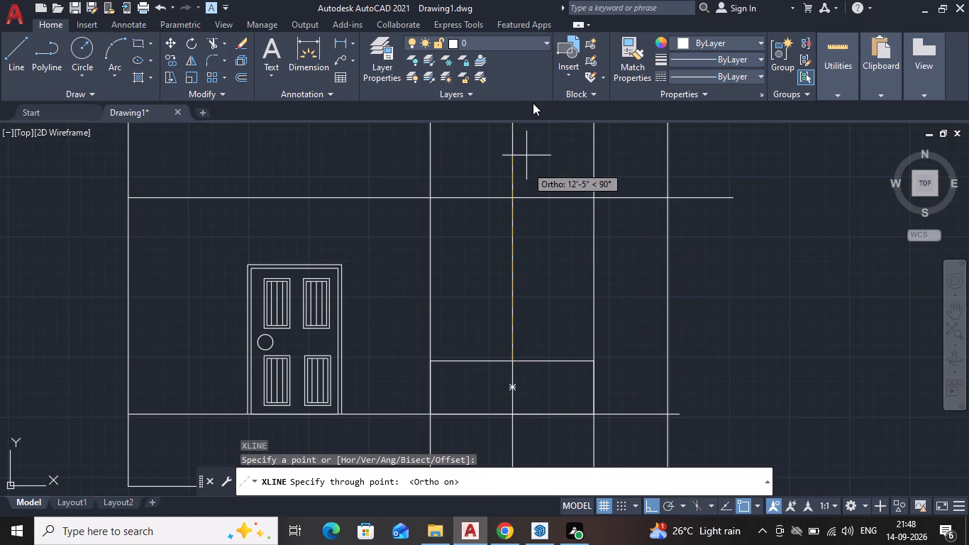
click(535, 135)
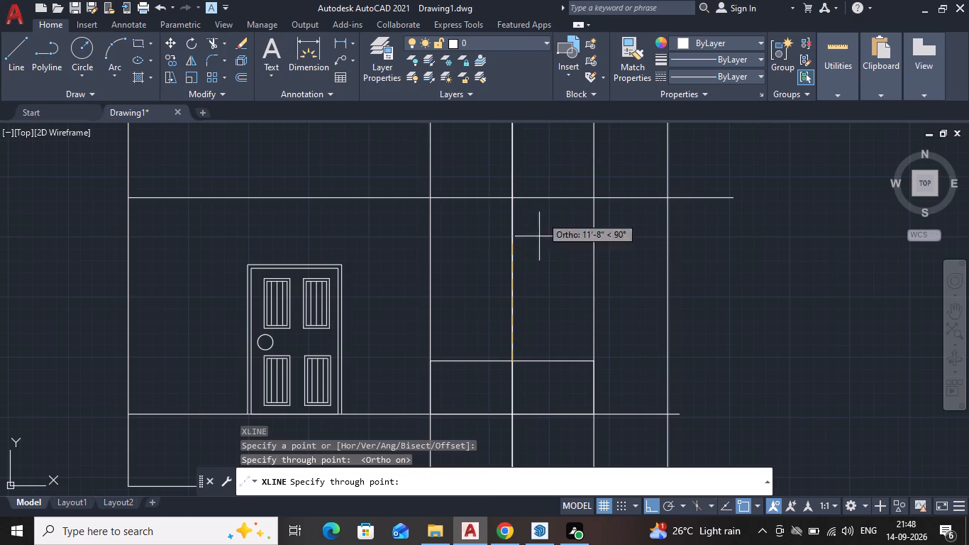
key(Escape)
Draw a line from the low rectangle's top-left corner about 1' inward, continuing straight up past the upper horizontal line.
scroll(527, 386, down, 1)
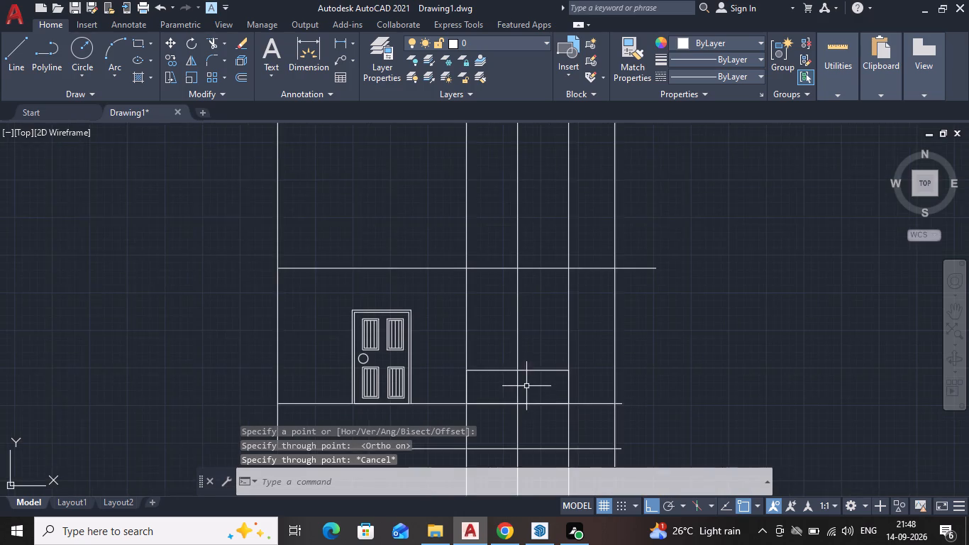
middle_drag(526, 386, 518, 358)
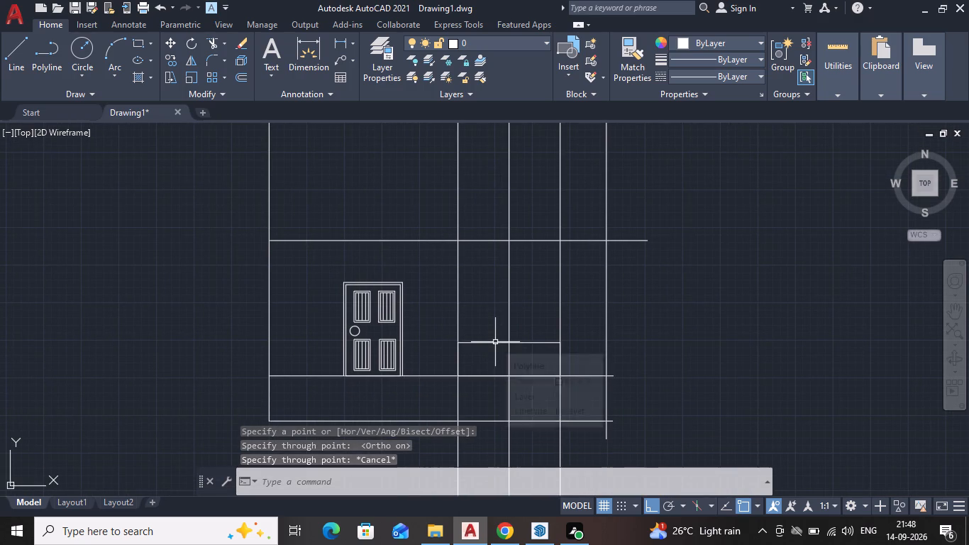
scroll(492, 342, up, 2)
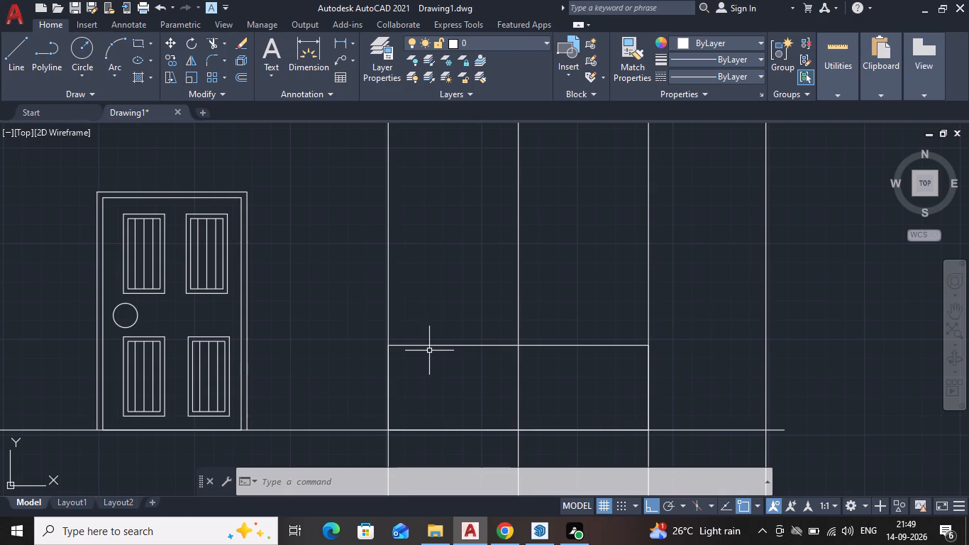
key(l)
key(Return)
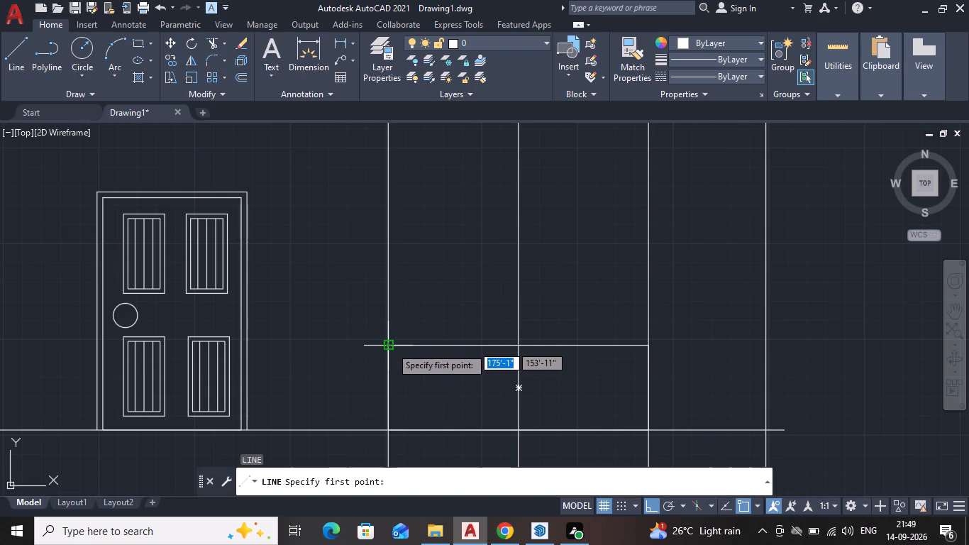
click(391, 348)
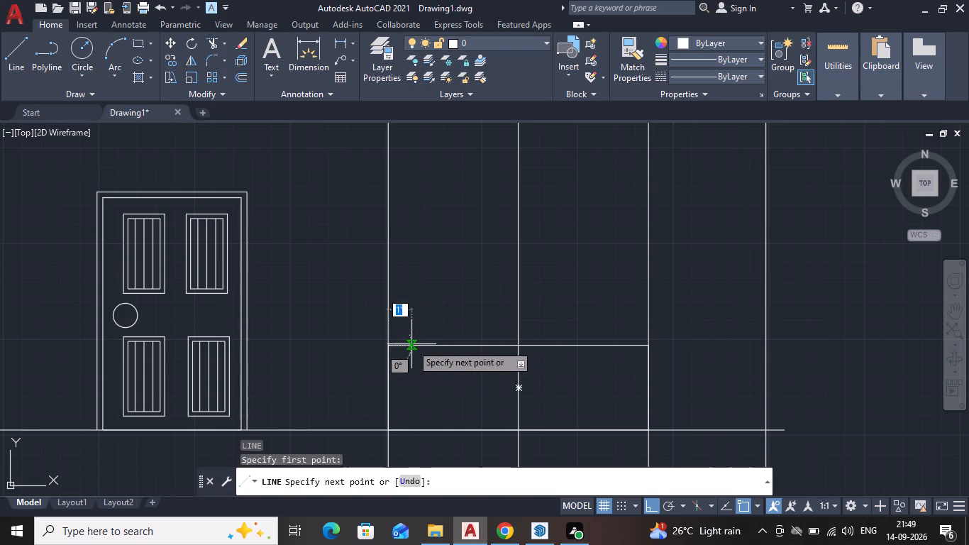
click(411, 344)
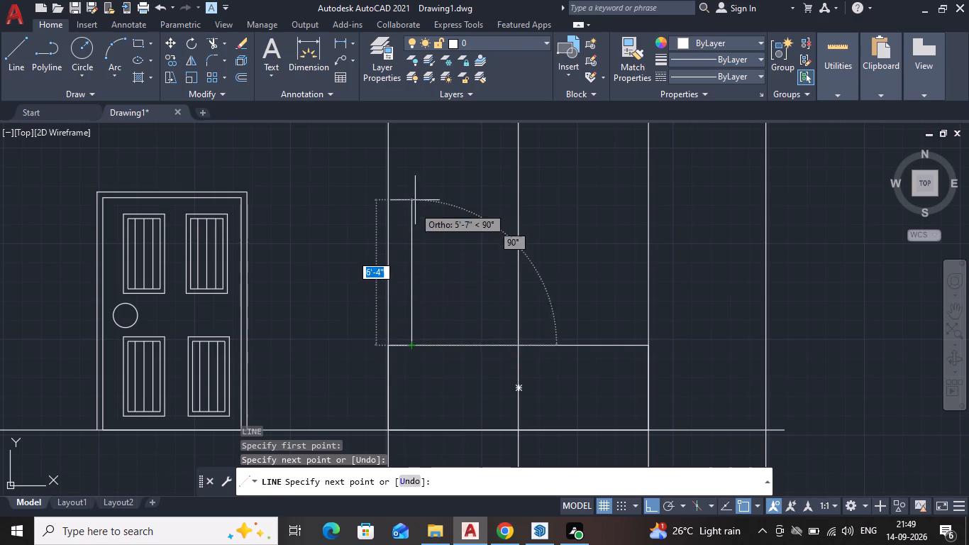
scroll(413, 171, down, 1)
middle_drag(413, 172, 411, 270)
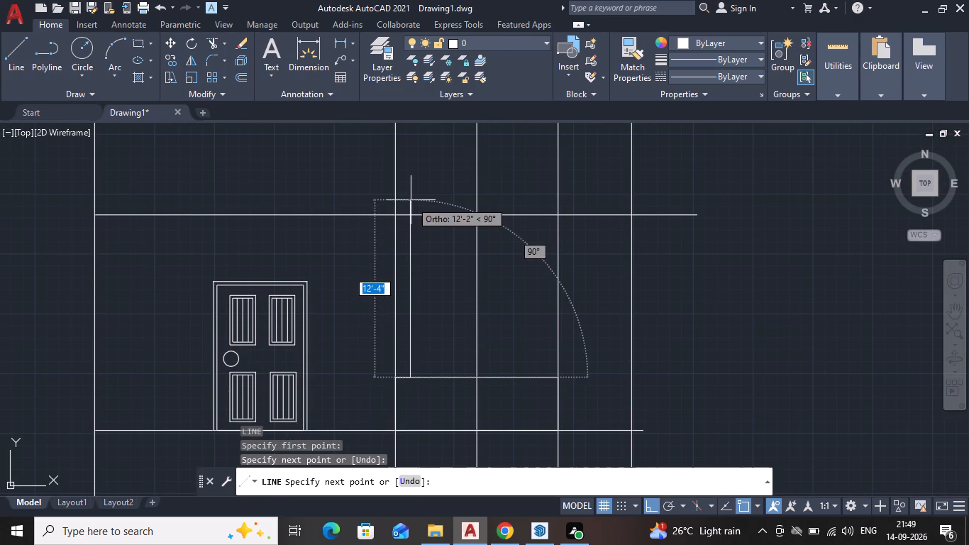
click(411, 184)
key(Escape)
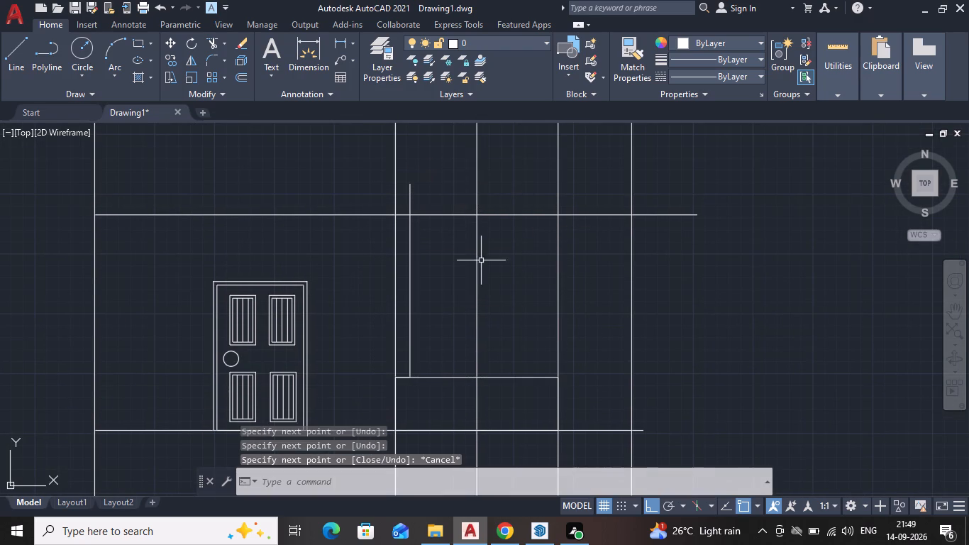
Draw a line from the low rectangle's top-right corner 1' inward, continuing straight up past the upper horizontal line.
key(l)
key(Return)
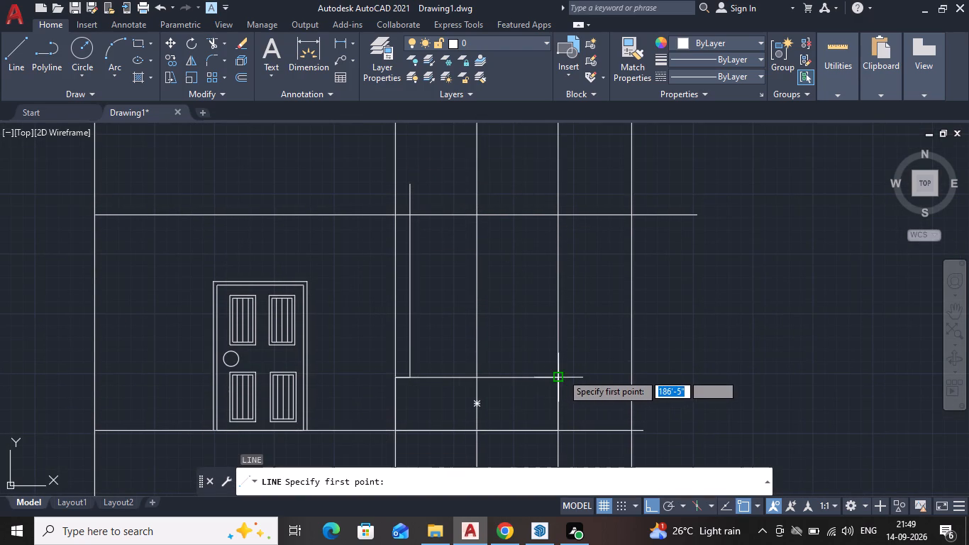
click(558, 373)
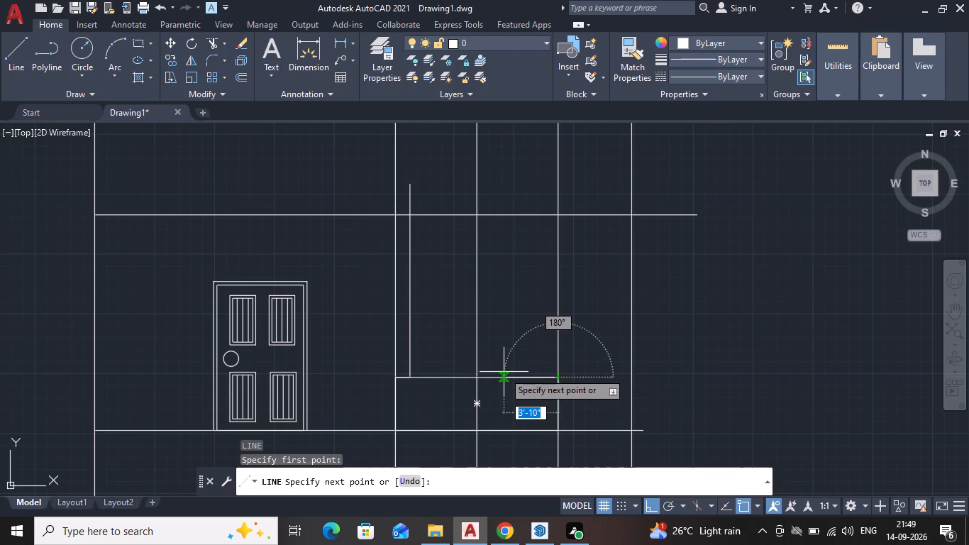
key(1)
key(apostrophe)
key(backslash)
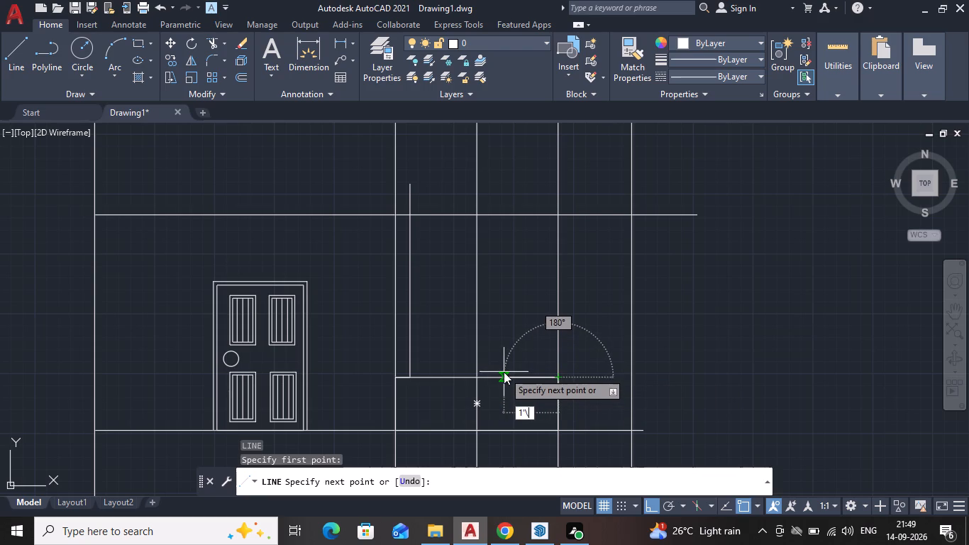
key(BackSpace)
key(Return)
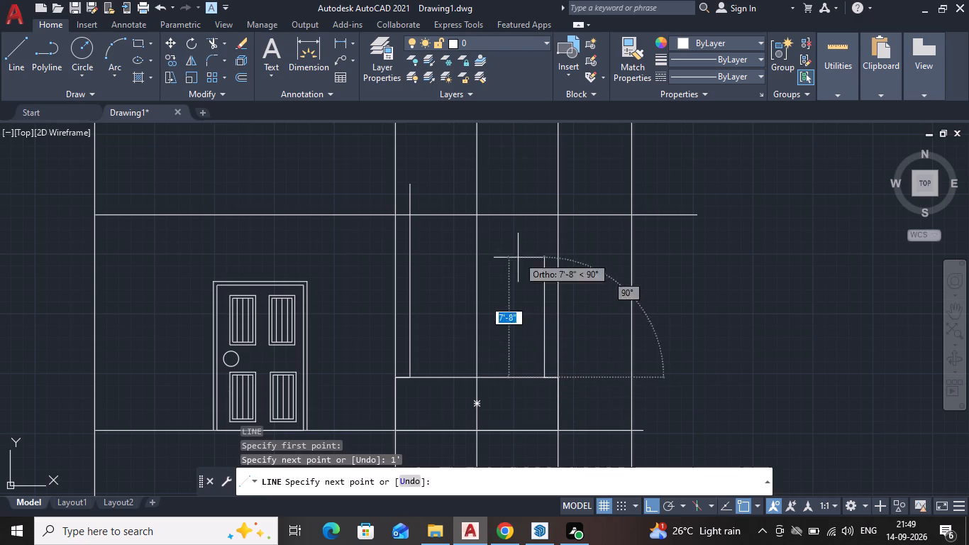
click(521, 149)
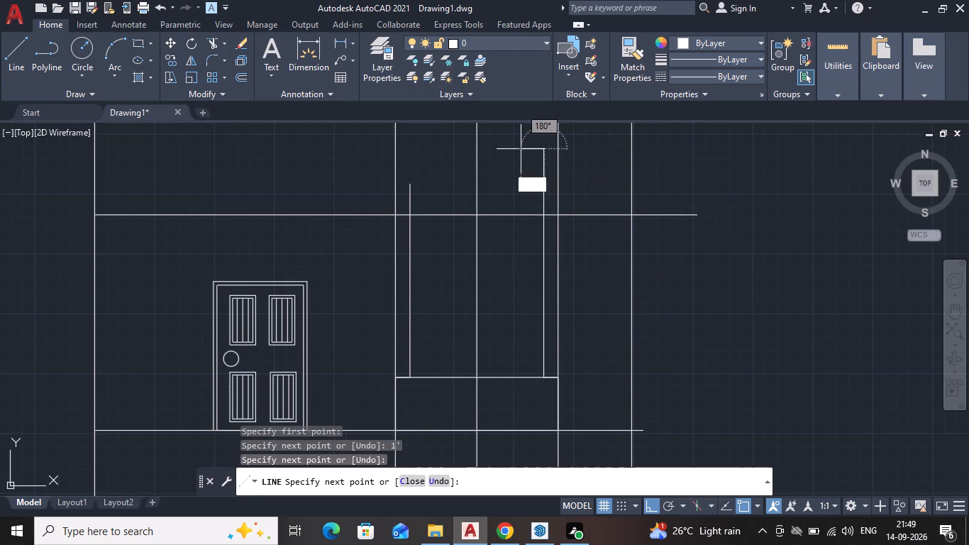
key(Escape)
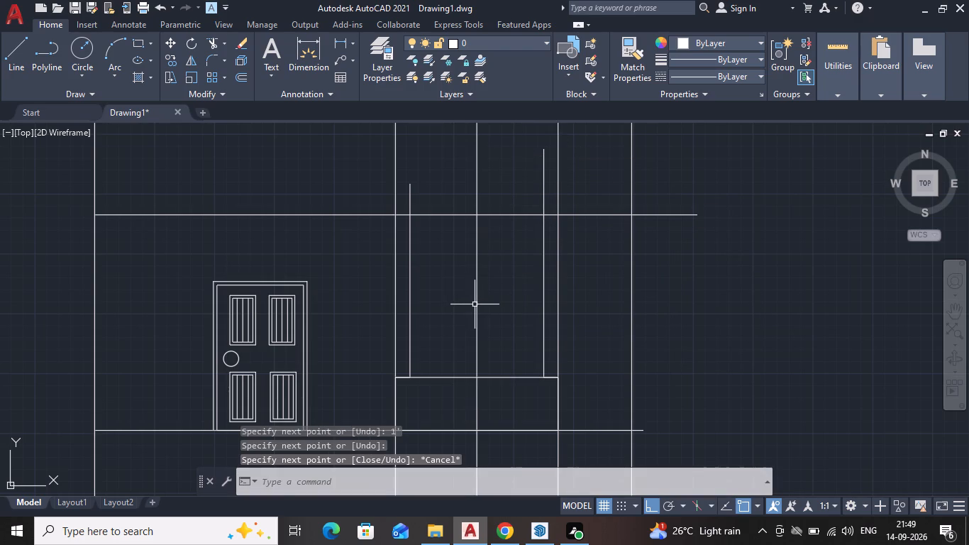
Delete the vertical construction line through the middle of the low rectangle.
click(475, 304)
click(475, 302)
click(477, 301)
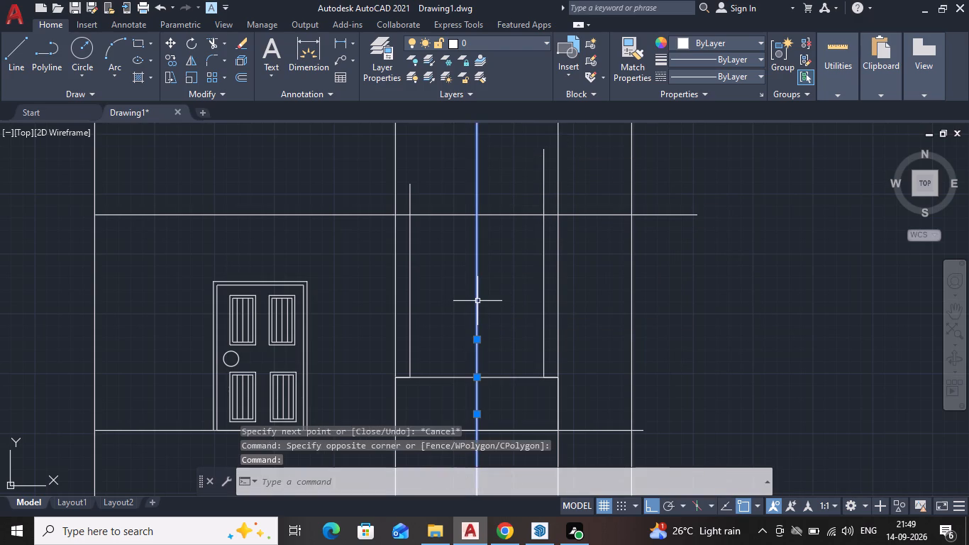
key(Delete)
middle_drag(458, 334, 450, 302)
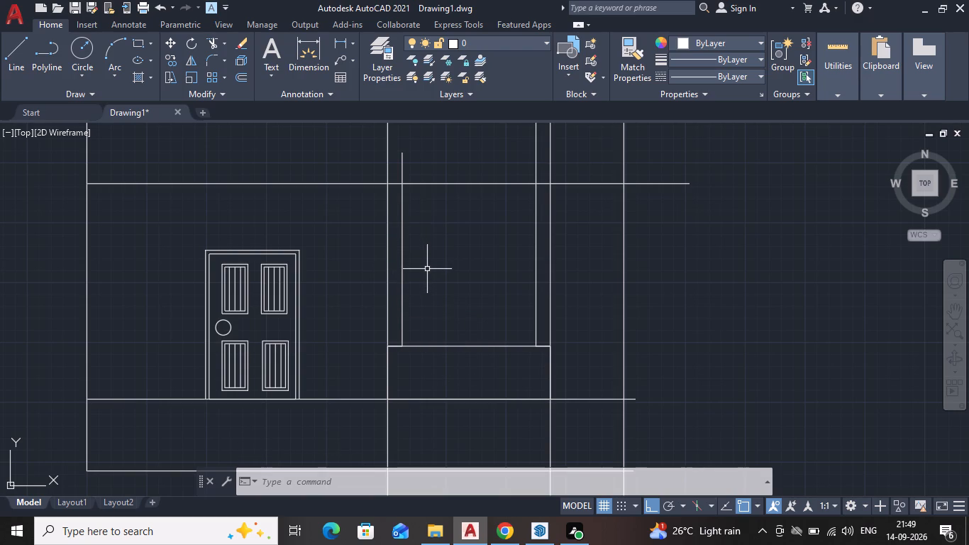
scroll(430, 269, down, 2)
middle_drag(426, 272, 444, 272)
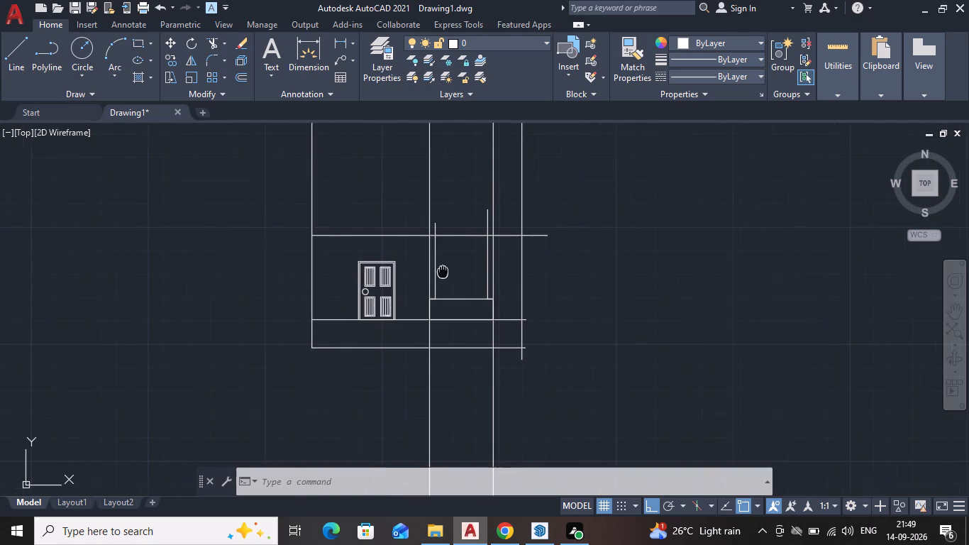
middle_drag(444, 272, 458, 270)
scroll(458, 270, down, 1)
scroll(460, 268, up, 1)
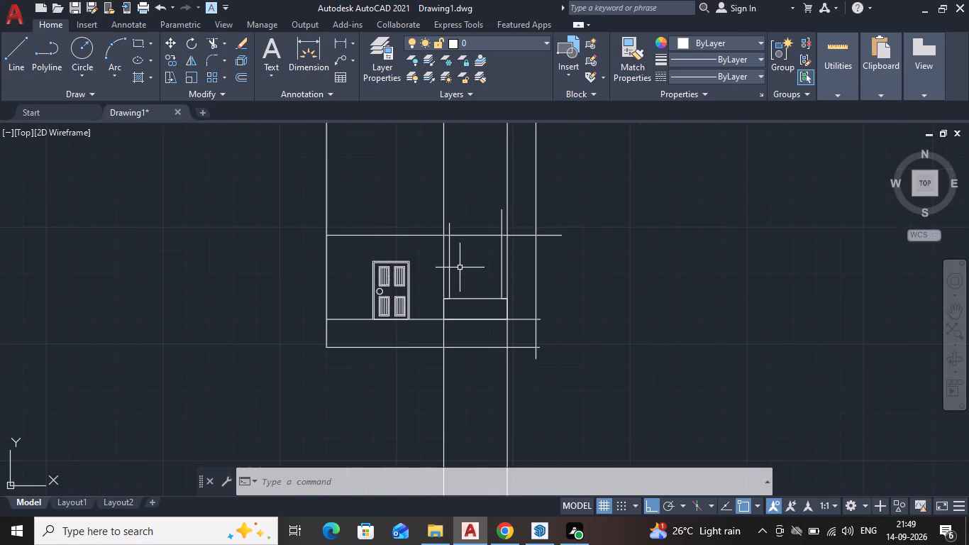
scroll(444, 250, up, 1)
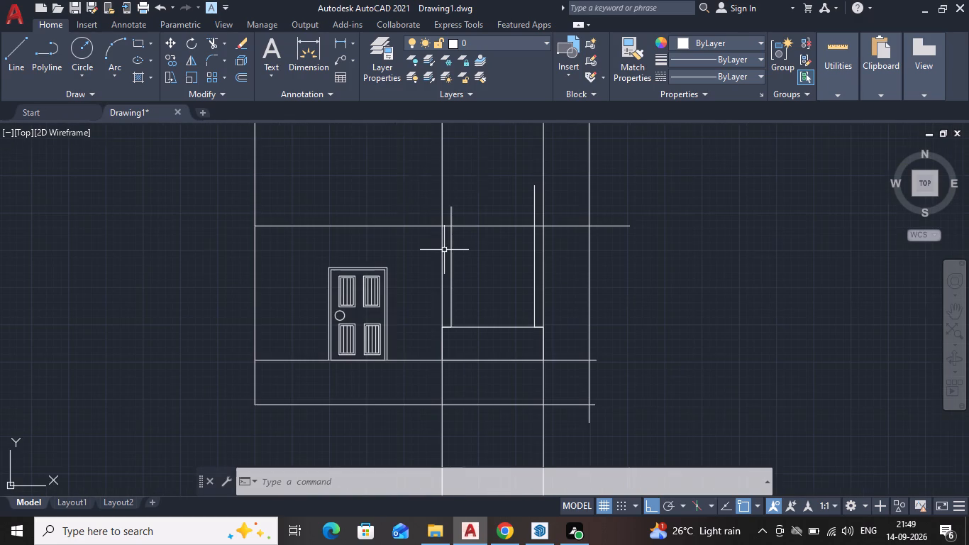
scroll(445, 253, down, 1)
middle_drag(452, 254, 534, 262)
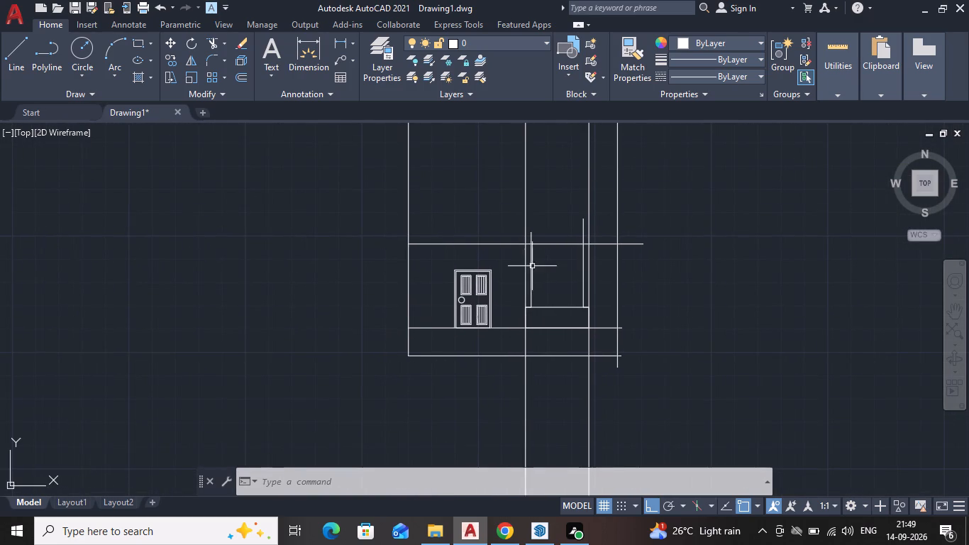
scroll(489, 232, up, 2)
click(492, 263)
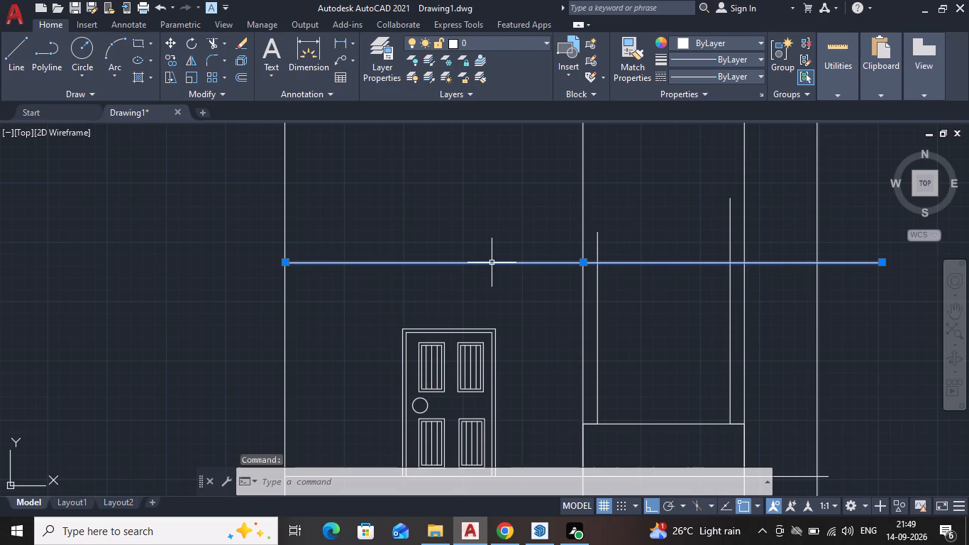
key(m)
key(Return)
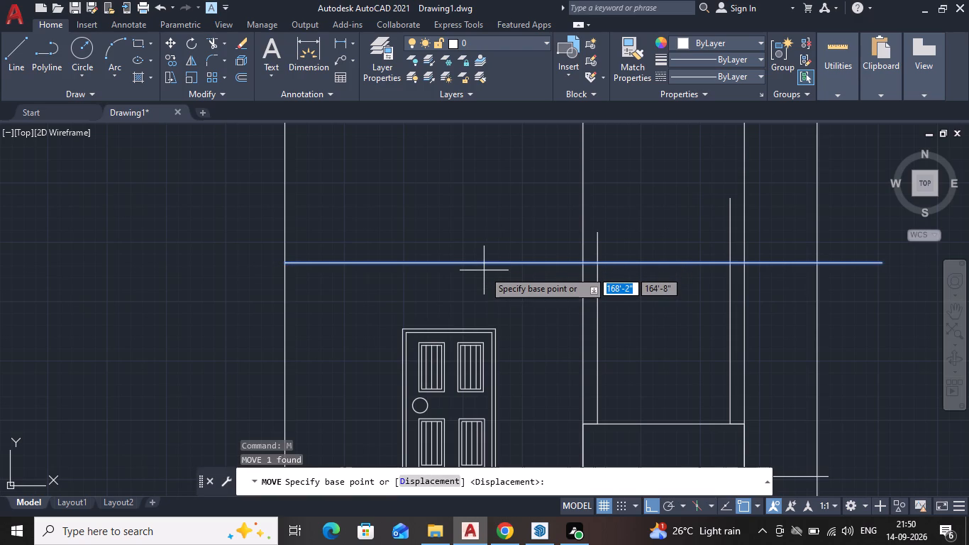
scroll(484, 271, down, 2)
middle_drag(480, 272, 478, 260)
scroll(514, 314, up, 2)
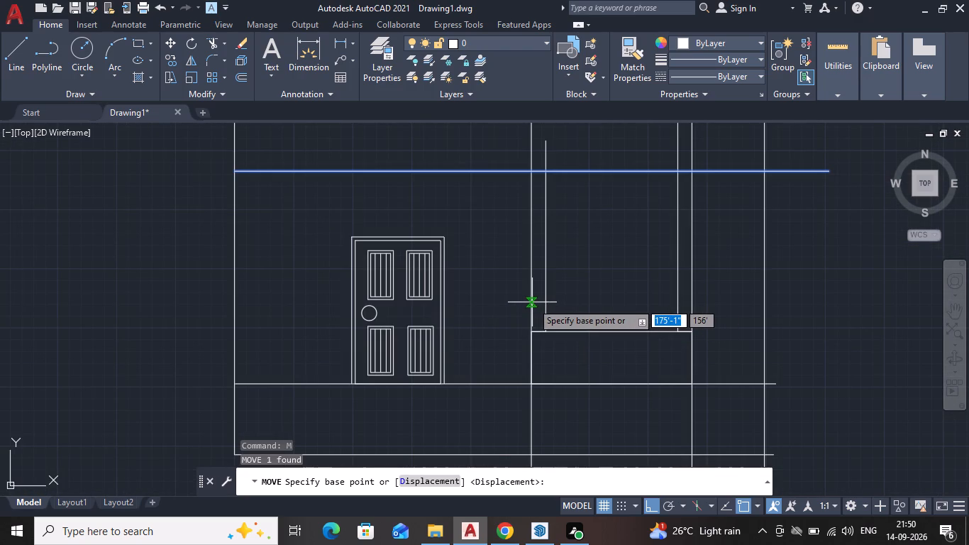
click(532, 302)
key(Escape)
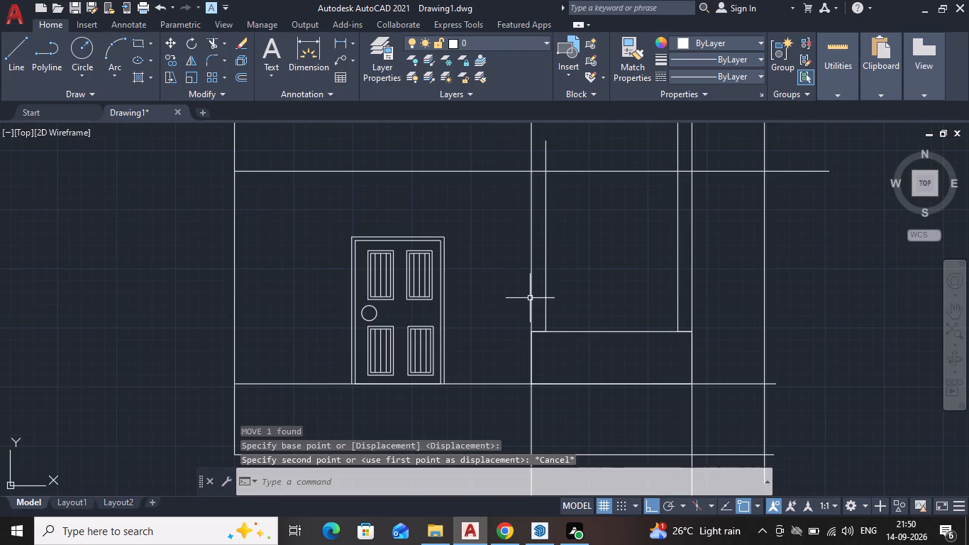
Delete the two vertical construction lines running along the low rectangle's left and right ends.
click(530, 297)
key(Delete)
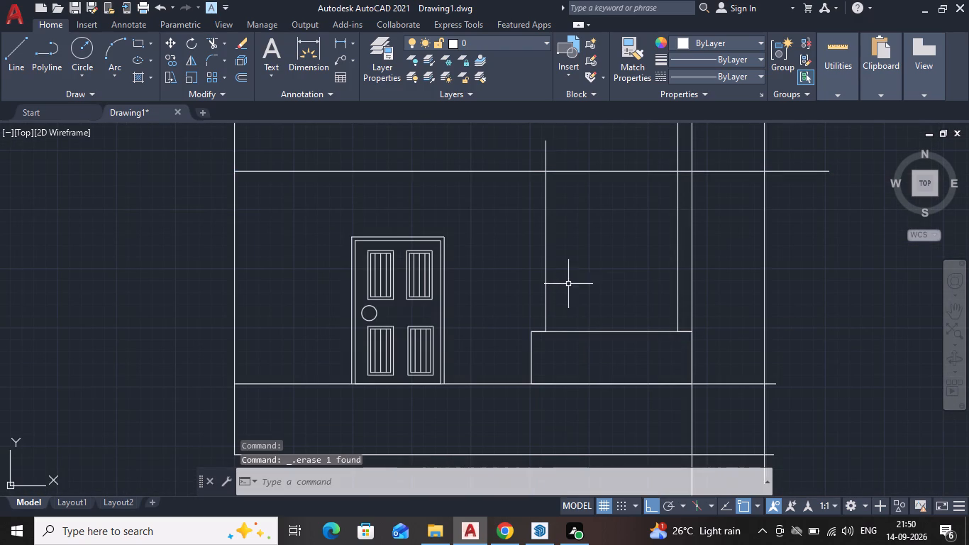
click(692, 275)
key(Delete)
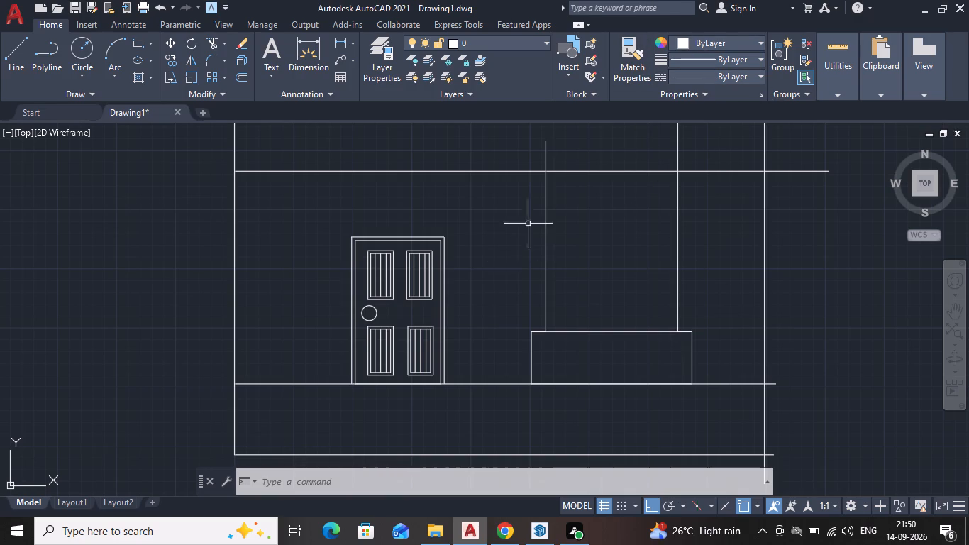
Stretch the low rectangle's top edge slightly upward, keeping its bottom edge on the door's base line.
middle_drag(589, 303, 542, 311)
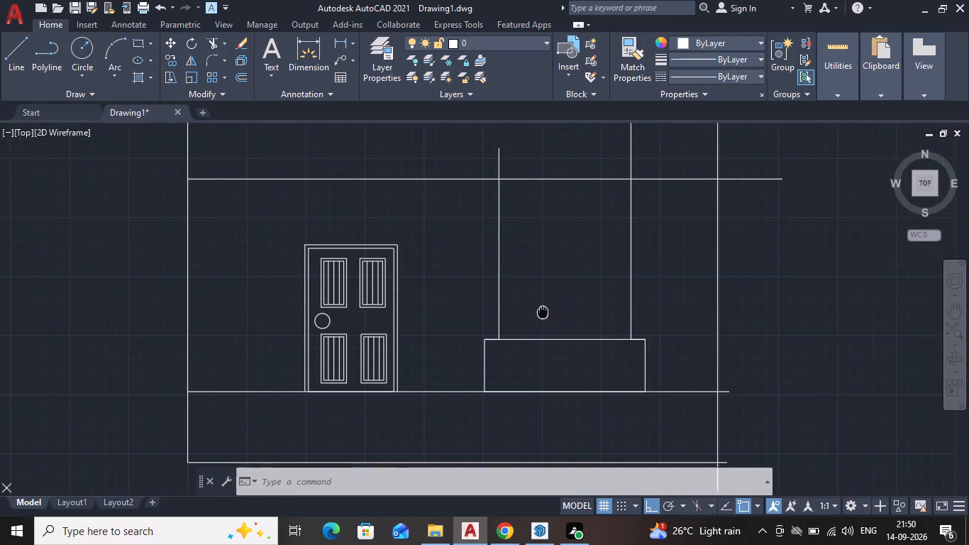
middle_drag(542, 311, 515, 292)
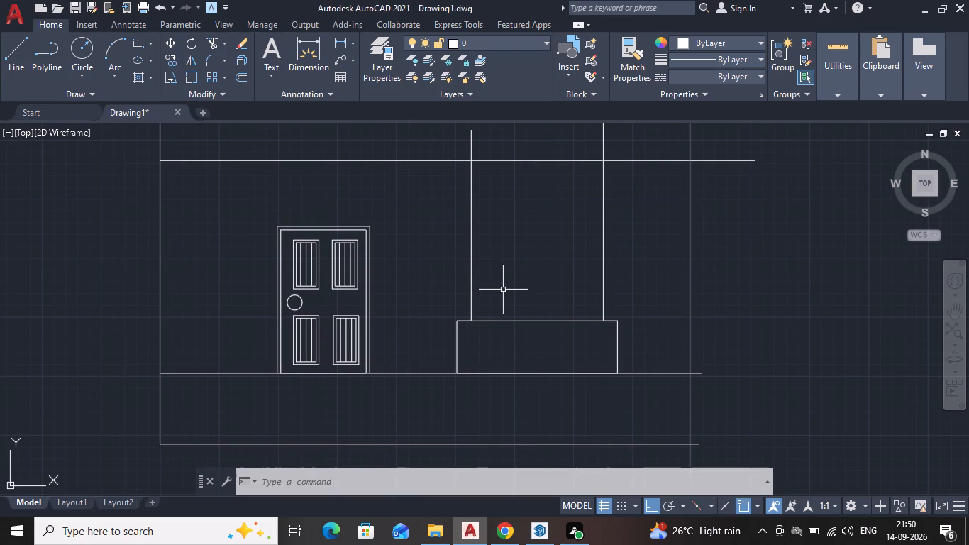
click(528, 318)
click(528, 327)
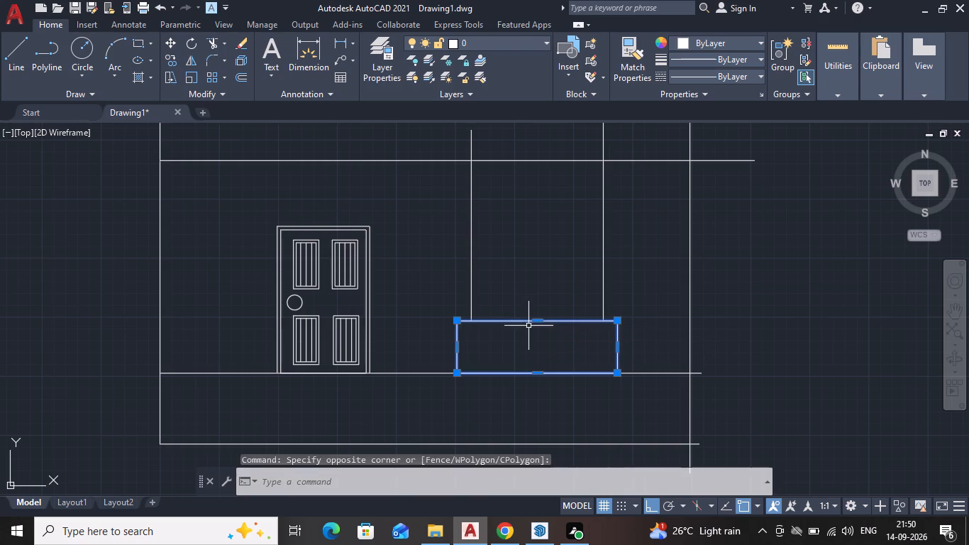
click(534, 318)
click(535, 308)
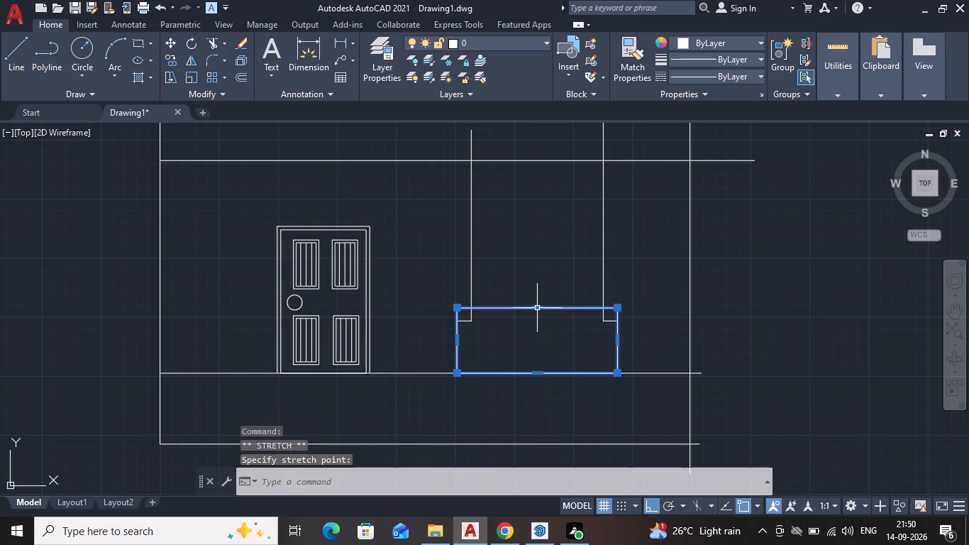
Move the upper horizontal line above the door and low rectangle straight up by 2'.
key(Escape)
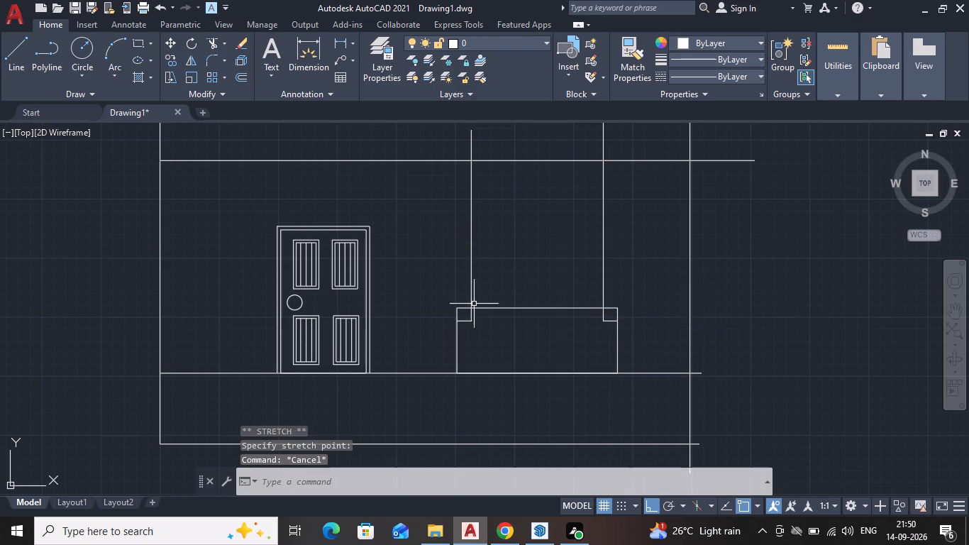
middle_drag(491, 307, 553, 370)
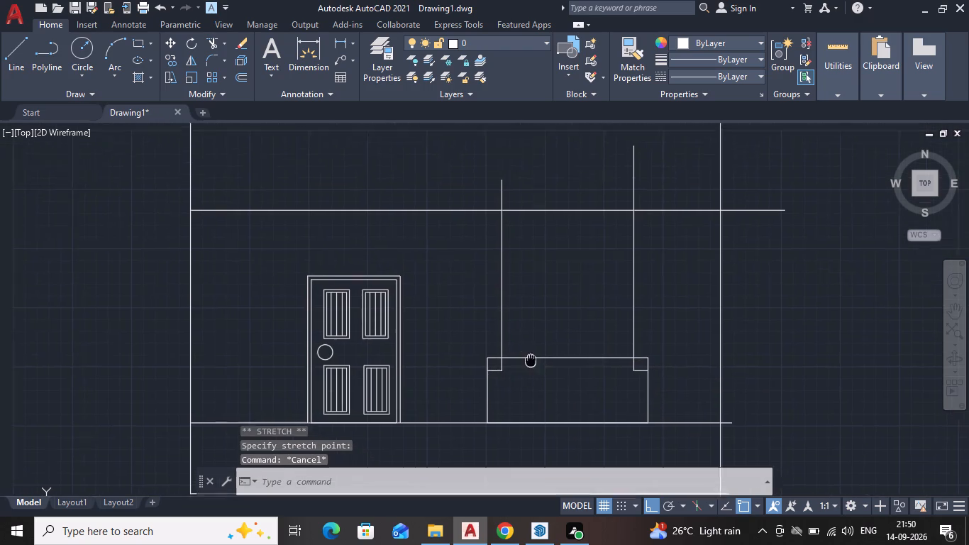
middle_drag(553, 370, 619, 382)
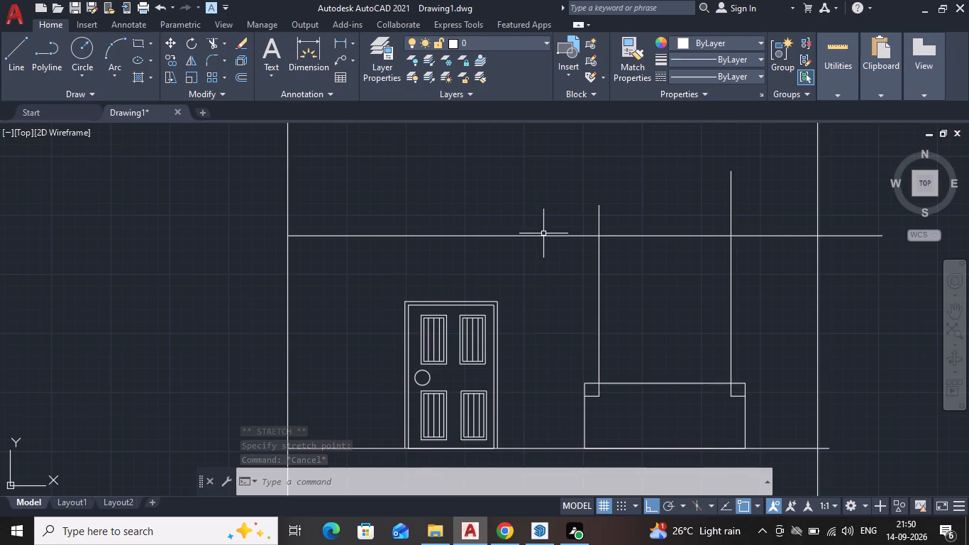
click(541, 236)
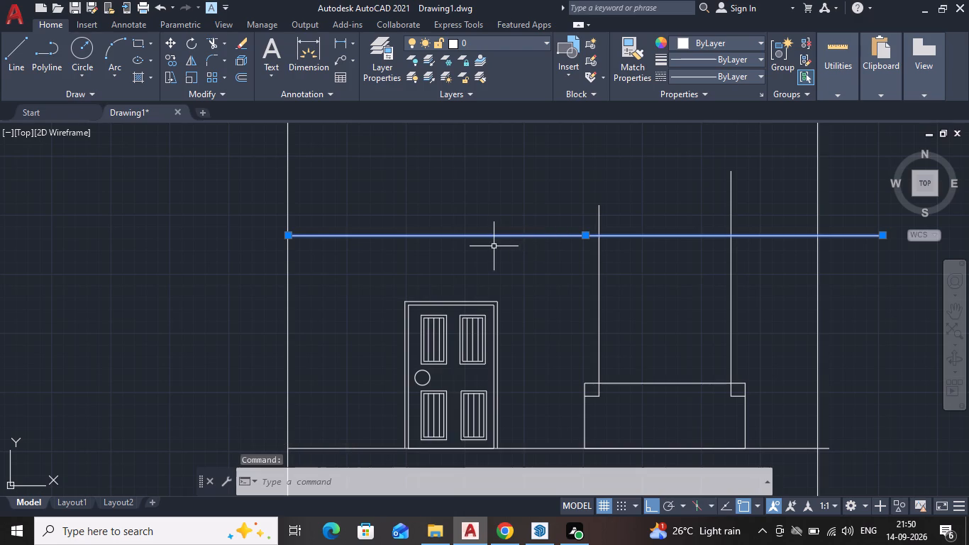
scroll(494, 246, down, 3)
scroll(494, 243, up, 1)
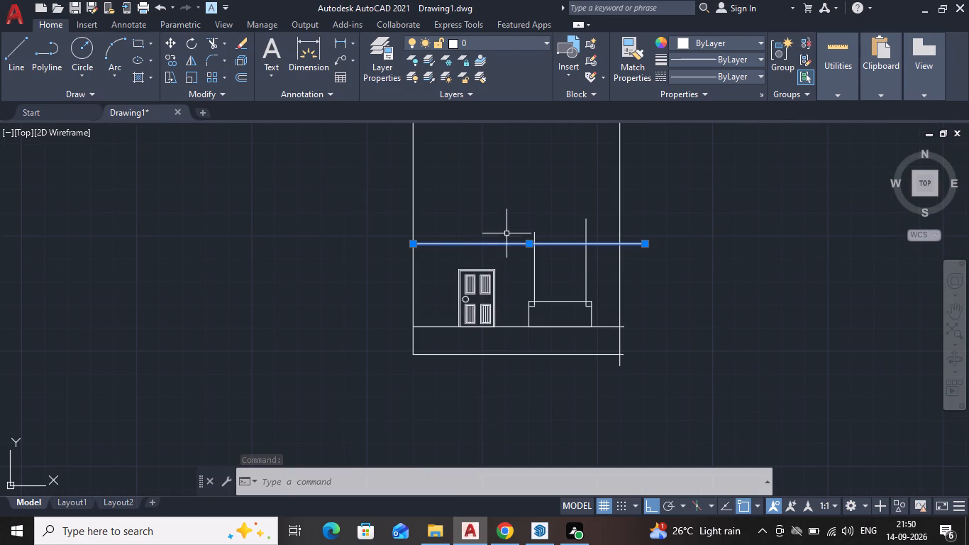
click(527, 243)
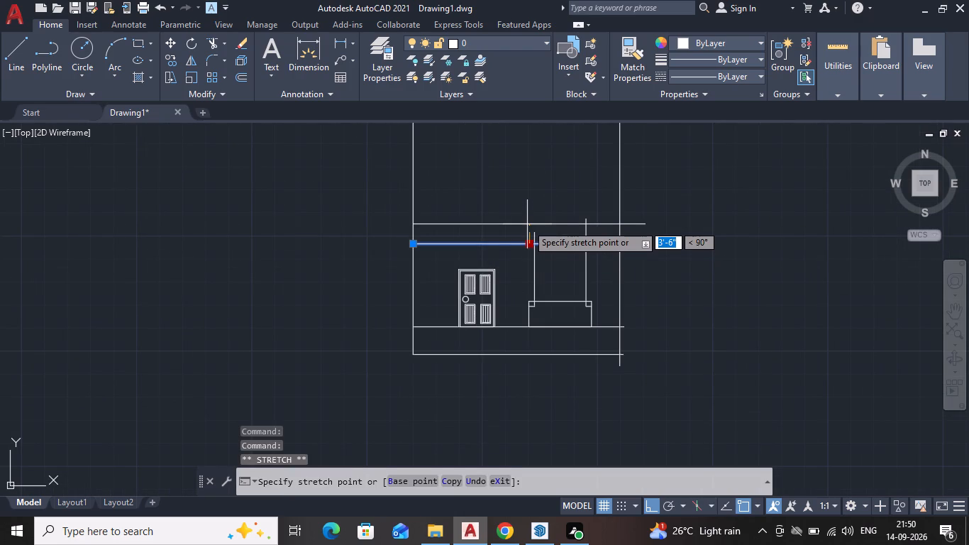
text(2')
key(Return)
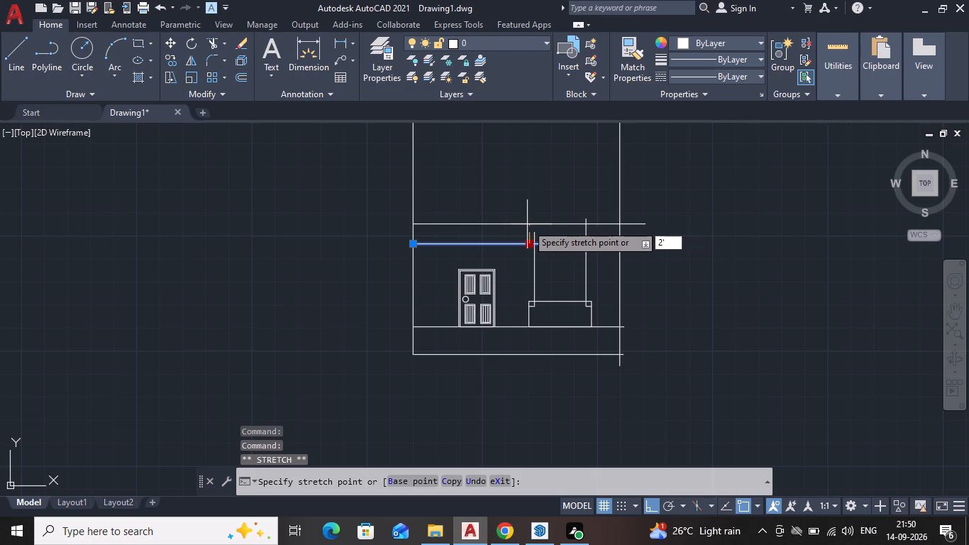
key(Escape)
Explode the low rectangle beside the door into separate lines.
middle_drag(536, 278, 535, 278)
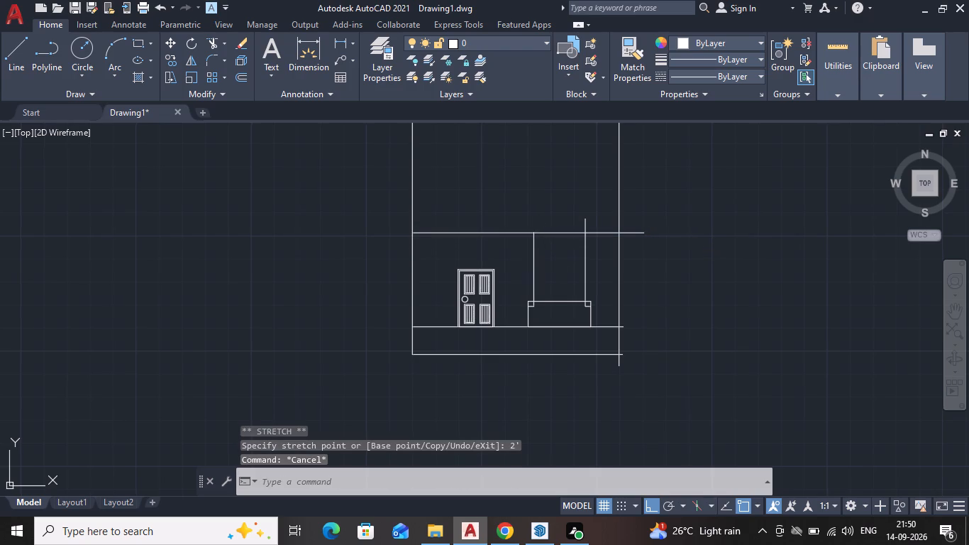
middle_drag(535, 278, 518, 250)
scroll(524, 256, up, 2)
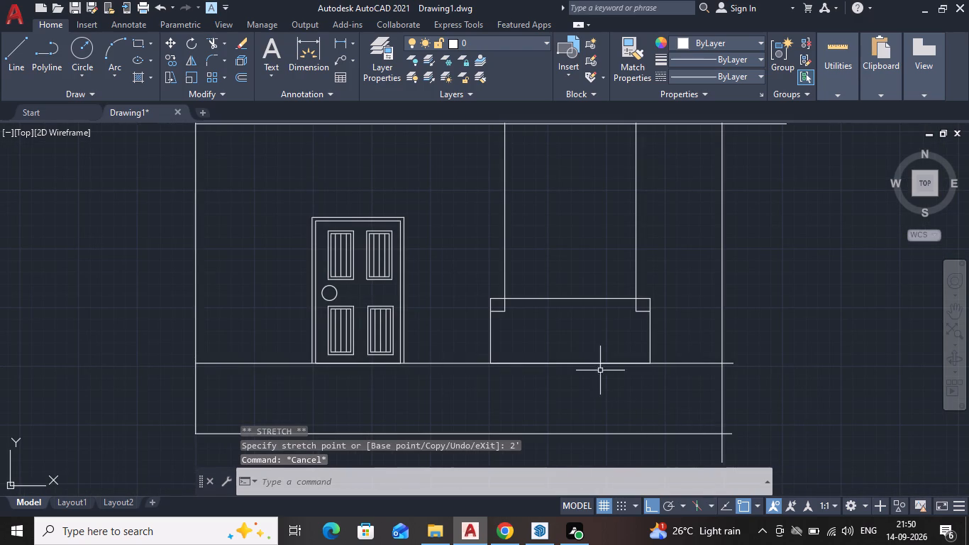
middle_drag(629, 301, 606, 323)
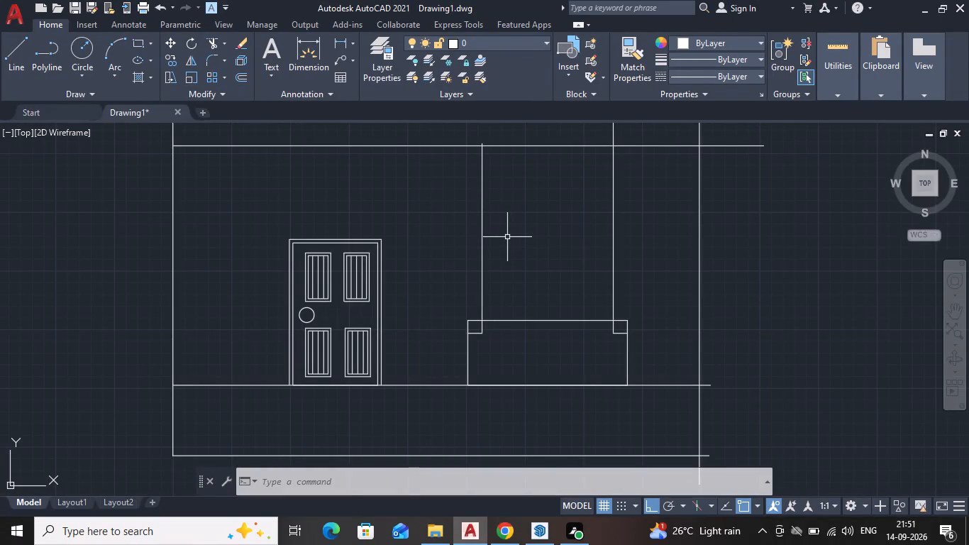
click(526, 321)
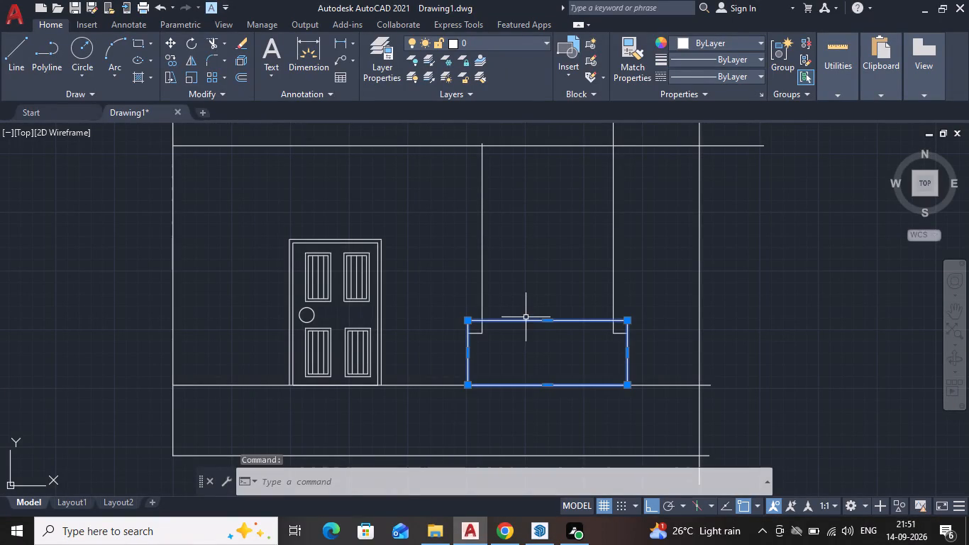
text(EX)
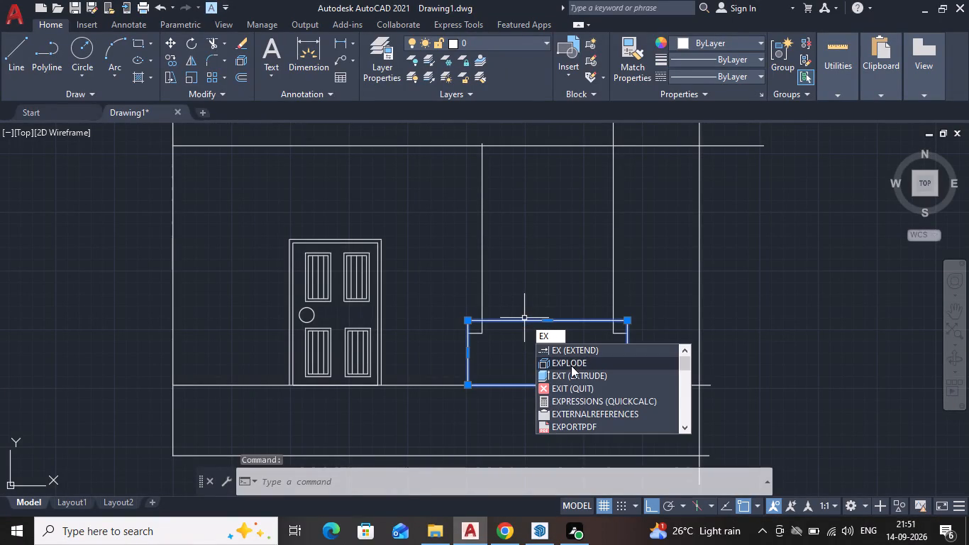
click(571, 365)
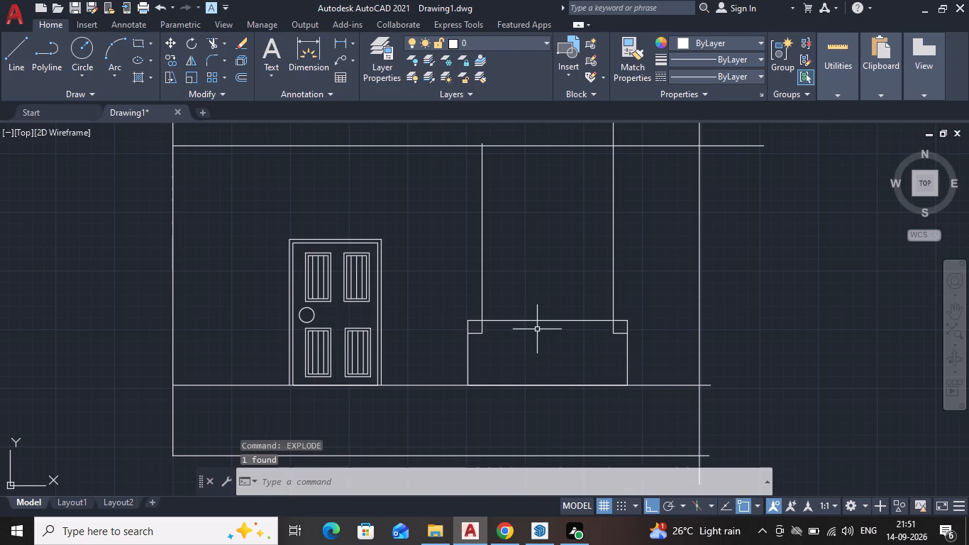
Select the separate top edge line of the low rectangle for editing.
click(538, 321)
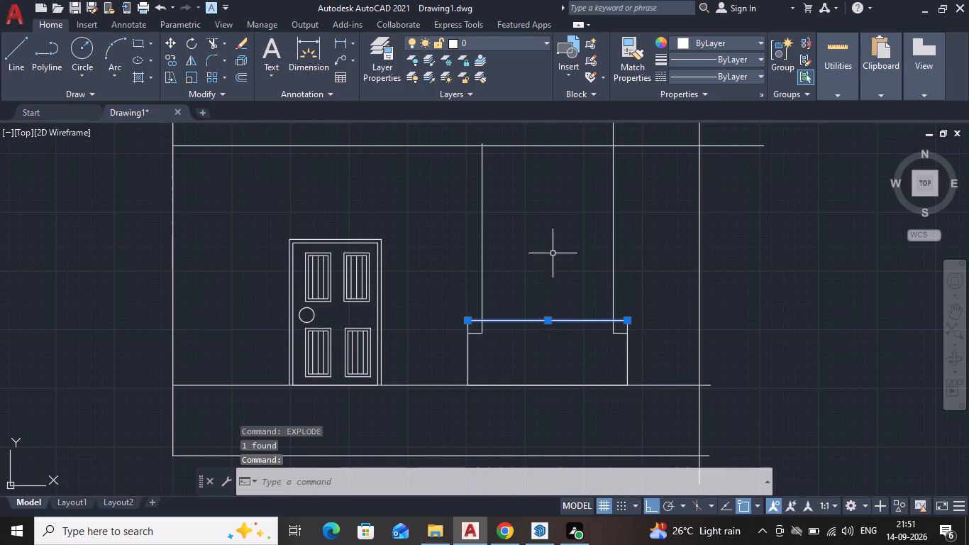
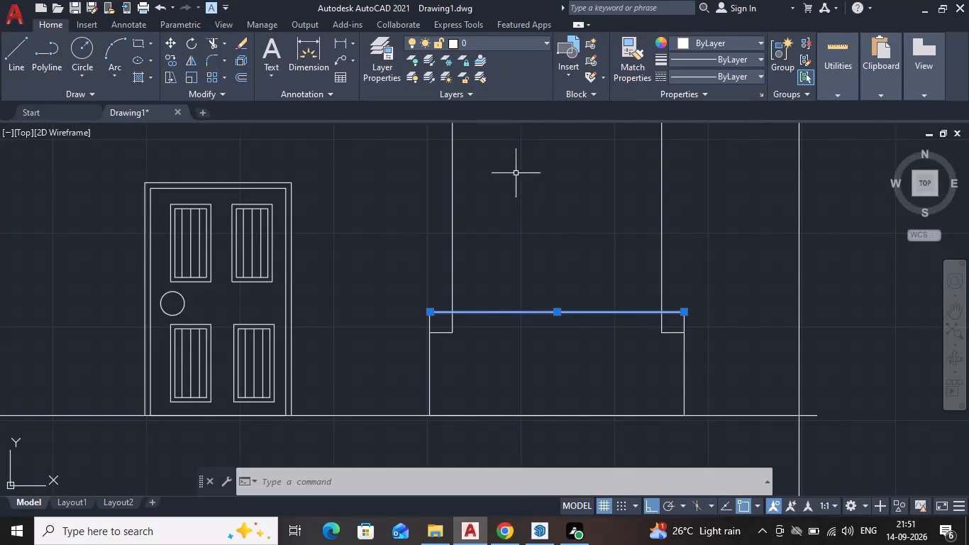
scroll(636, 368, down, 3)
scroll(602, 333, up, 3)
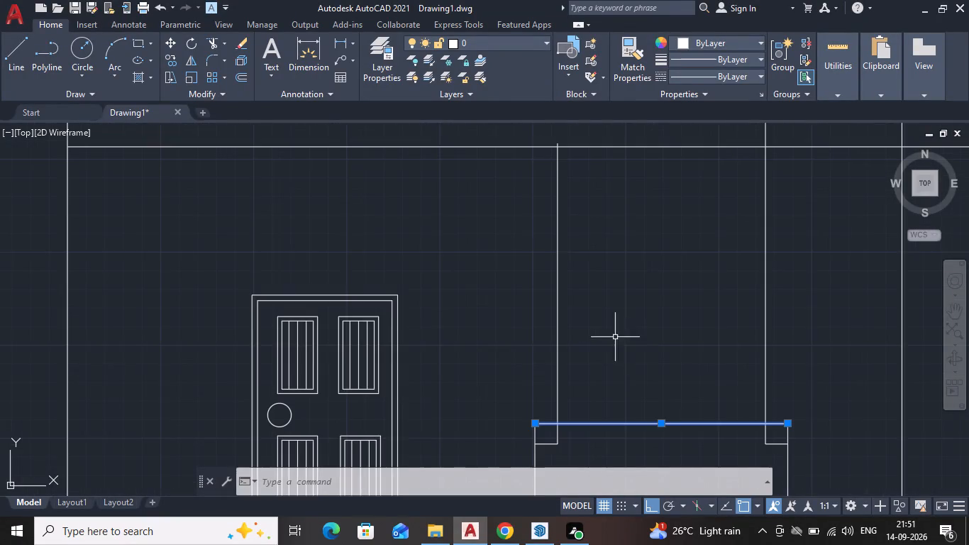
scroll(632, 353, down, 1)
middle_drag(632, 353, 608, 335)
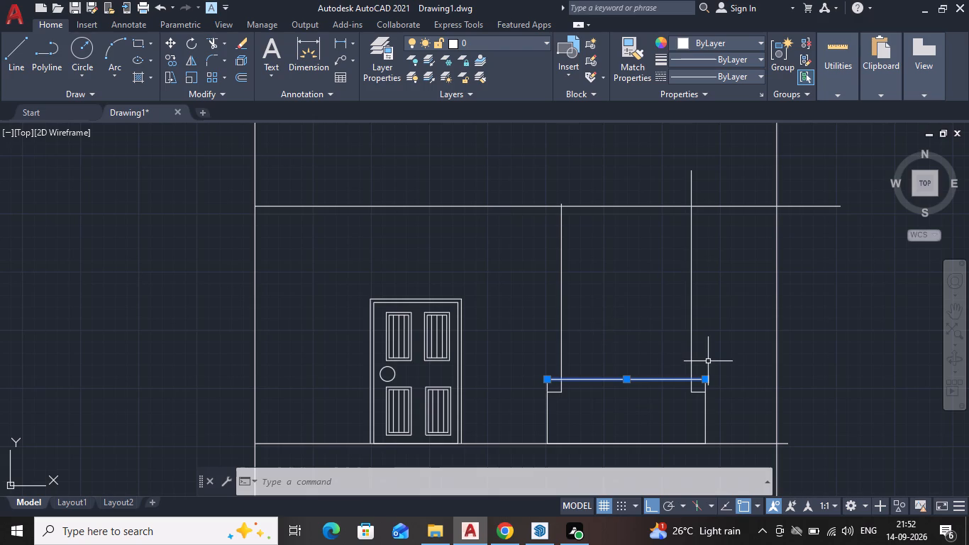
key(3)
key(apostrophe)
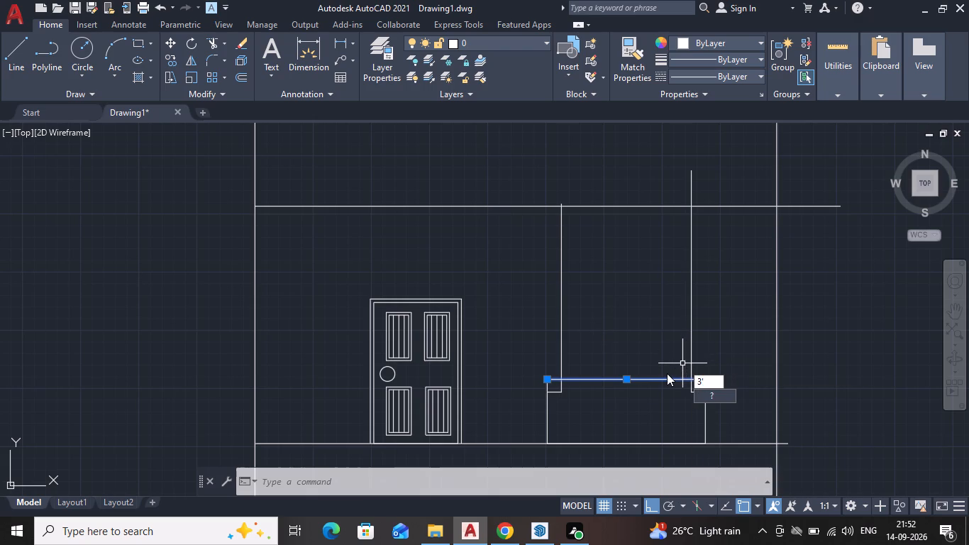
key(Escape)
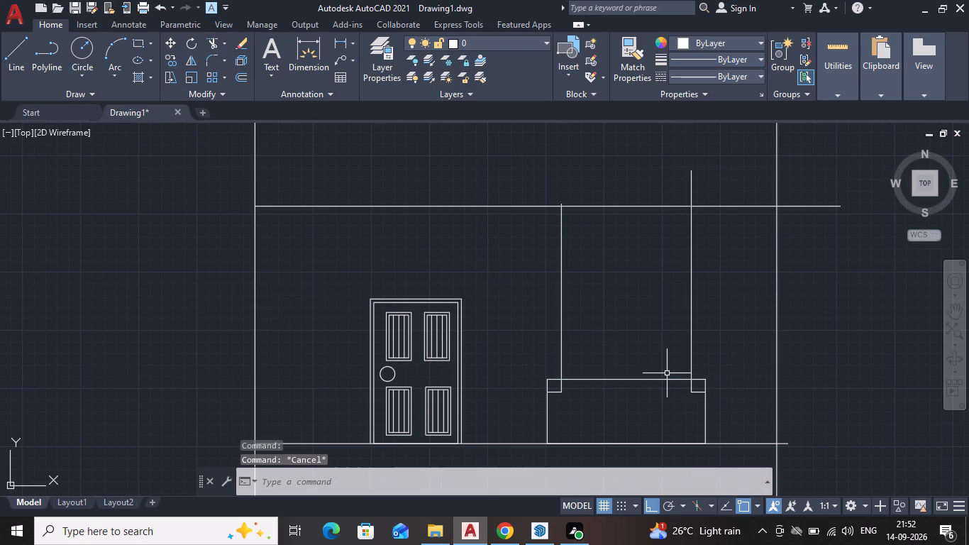
Offset the low rectangle's top edge line upward by 5'.
click(636, 380)
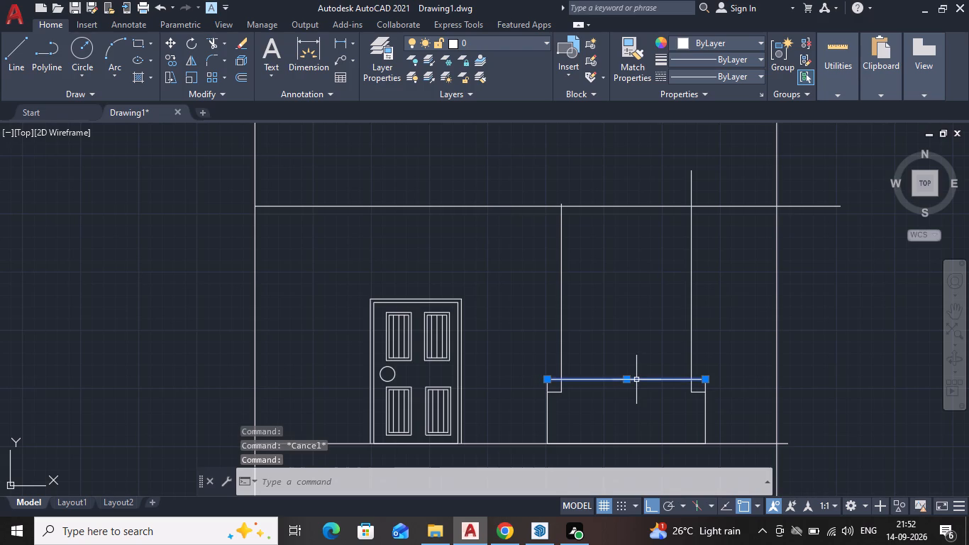
text(OFF)
key(Return)
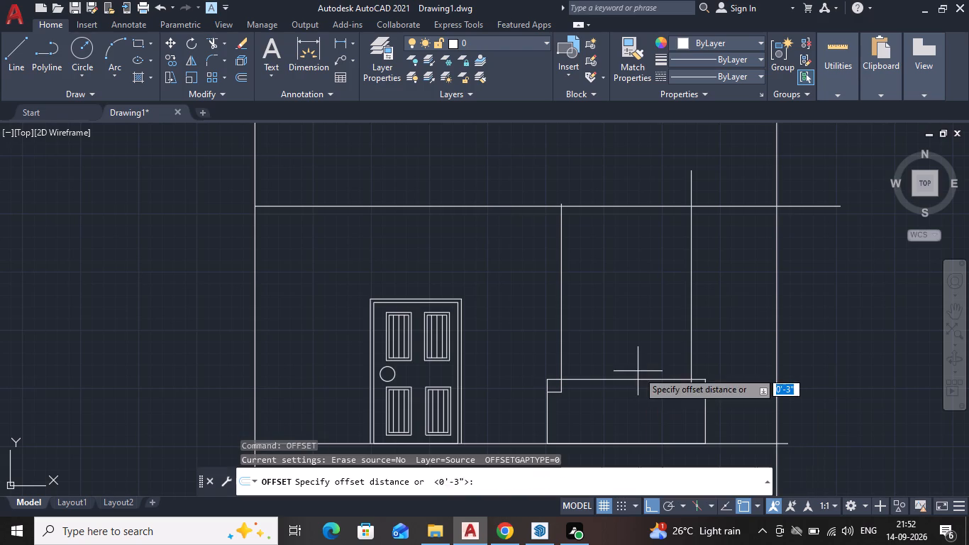
click(621, 380)
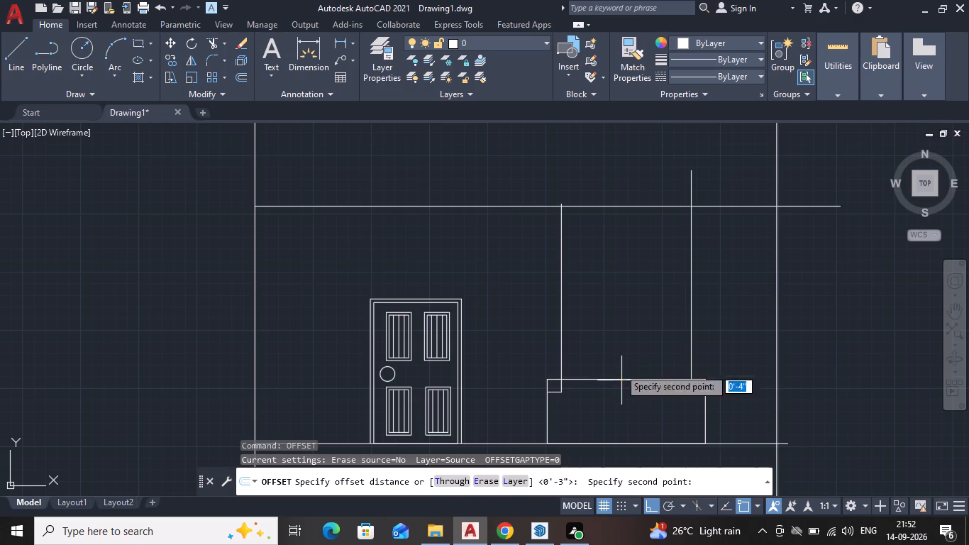
key(3)
key(apostrophe)
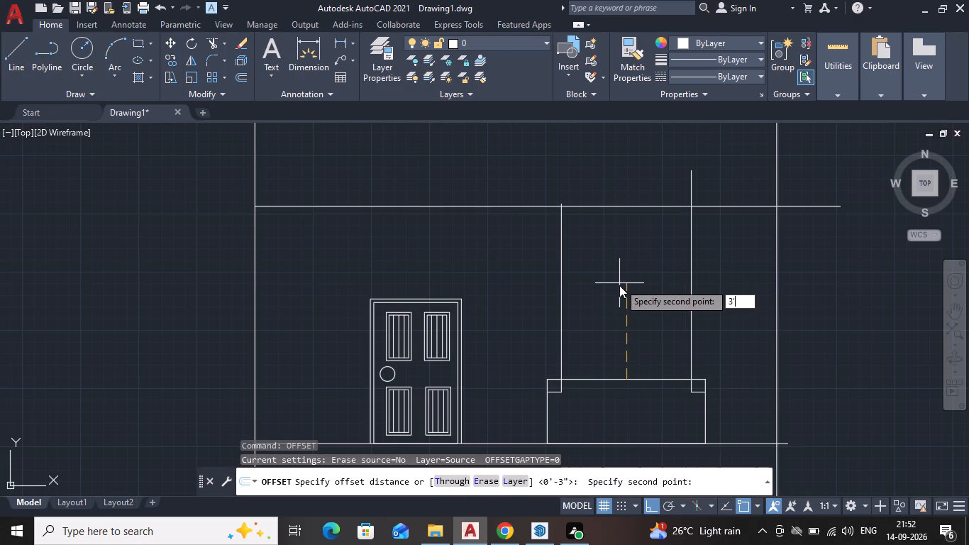
key(Return)
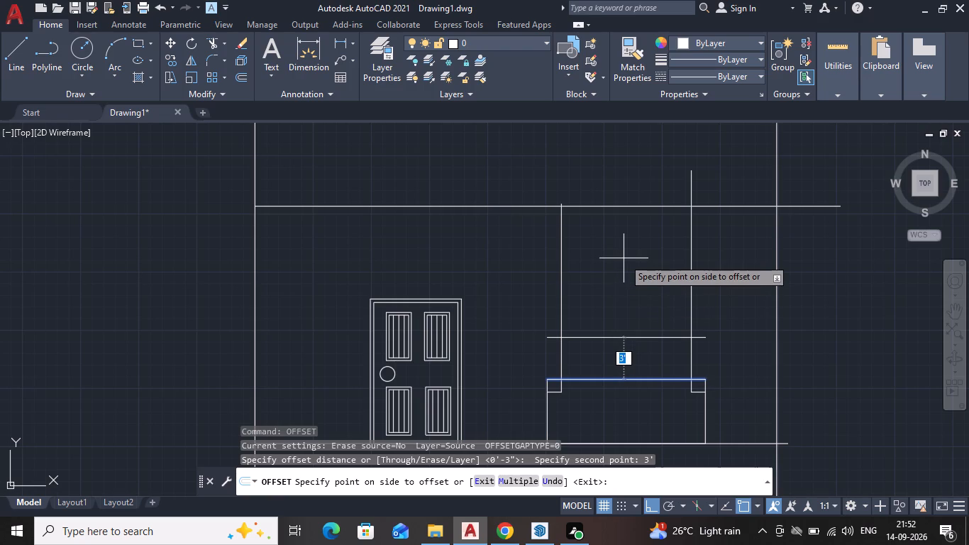
text(5')
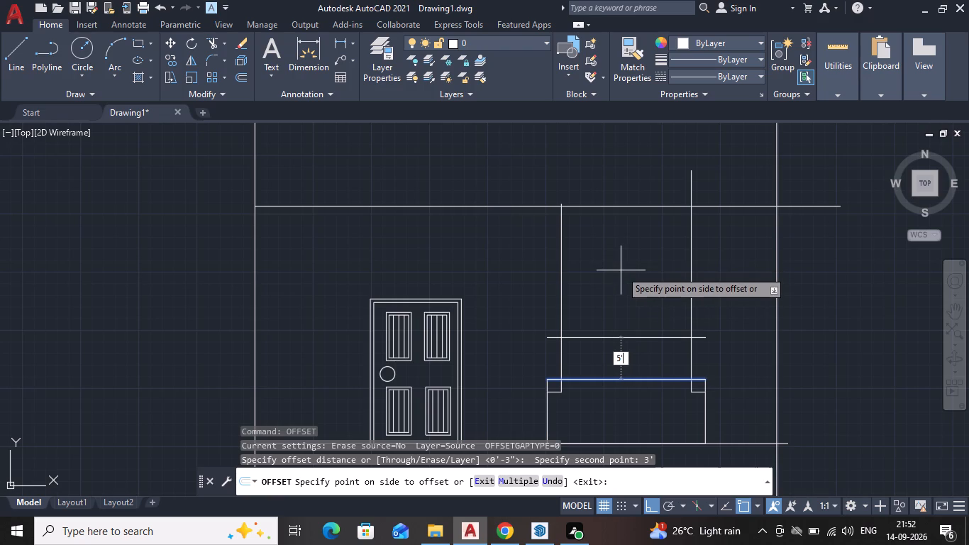
key(Return)
click(621, 270)
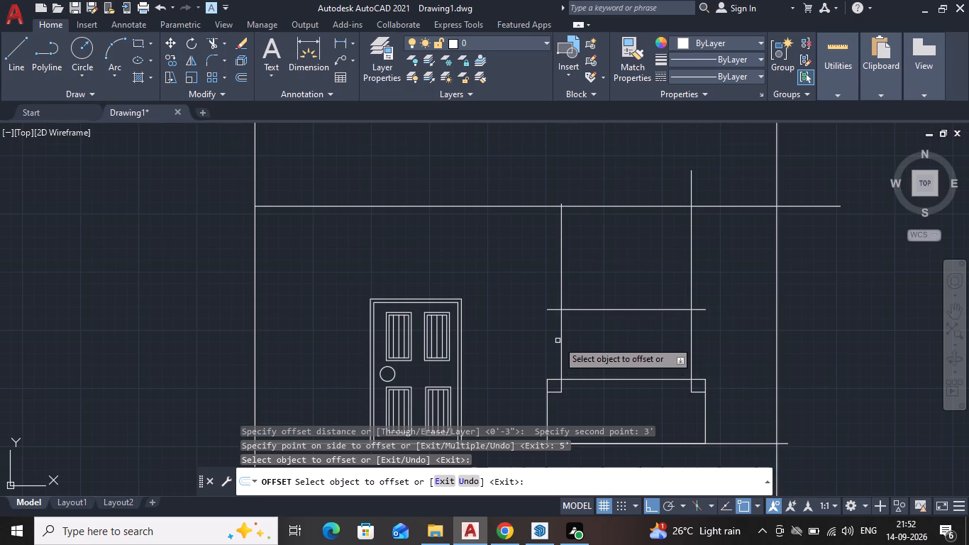
key(grave)
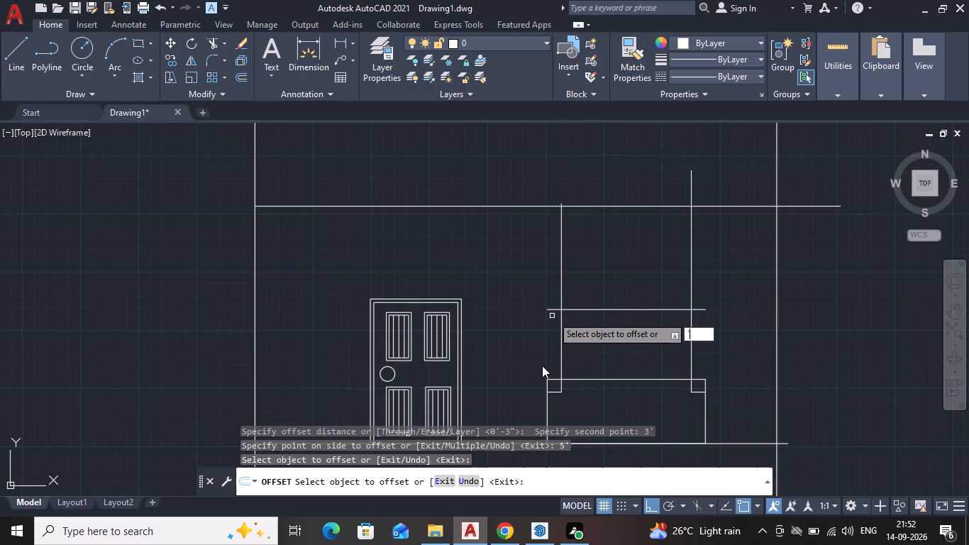
key(Escape)
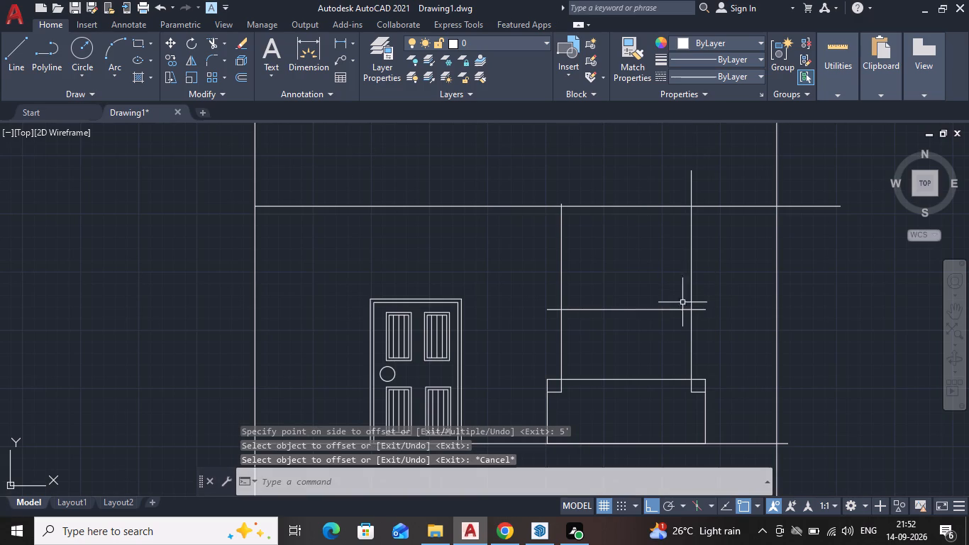
Draw a rectangle about 8'-5" wide and 10' high, standing on the low base from its first inset vertical line.
scroll(643, 360, down, 1)
middle_drag(638, 396, 617, 378)
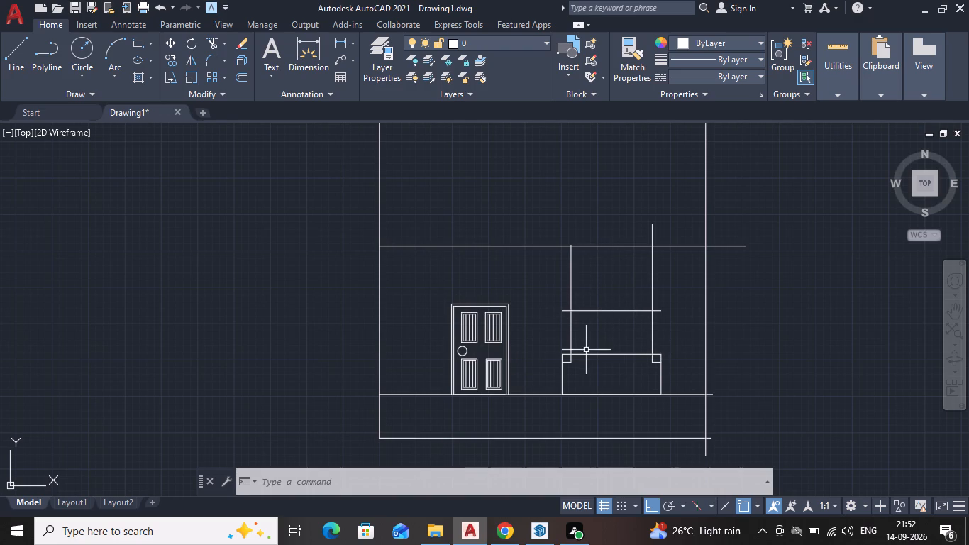
text(RE)
key(c)
key(Return)
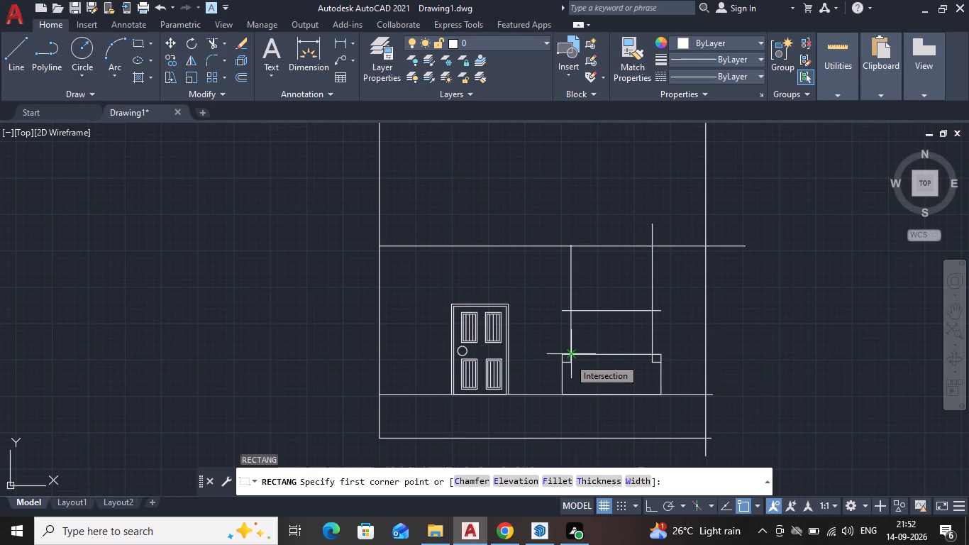
click(569, 358)
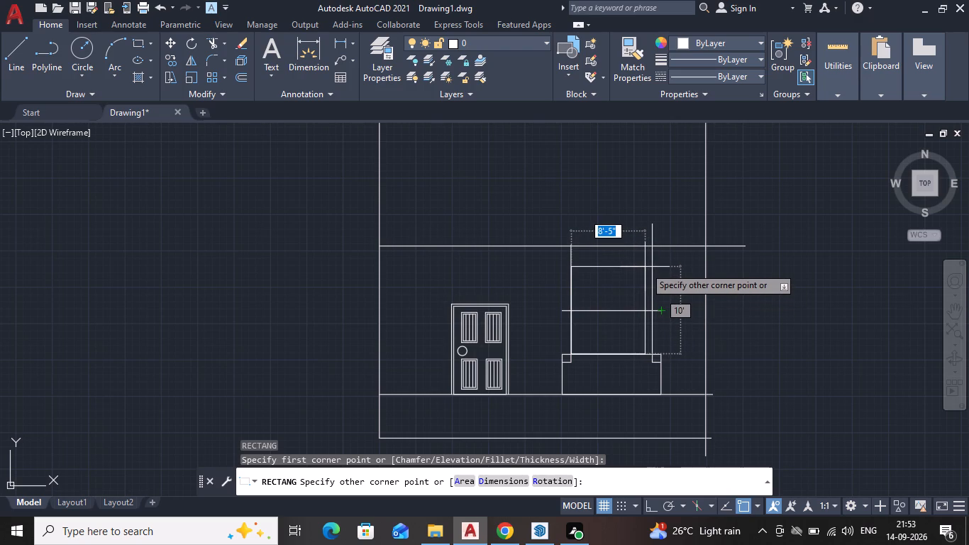
click(645, 267)
Move the tall rectangle horizontally along the base's top edge by about 5", between the two inset vertical lines.
click(572, 348)
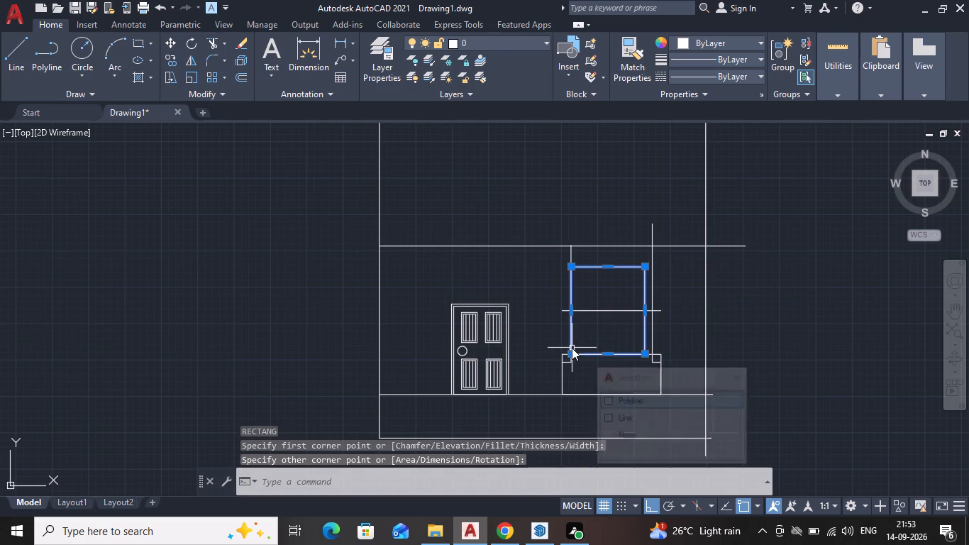
key(m)
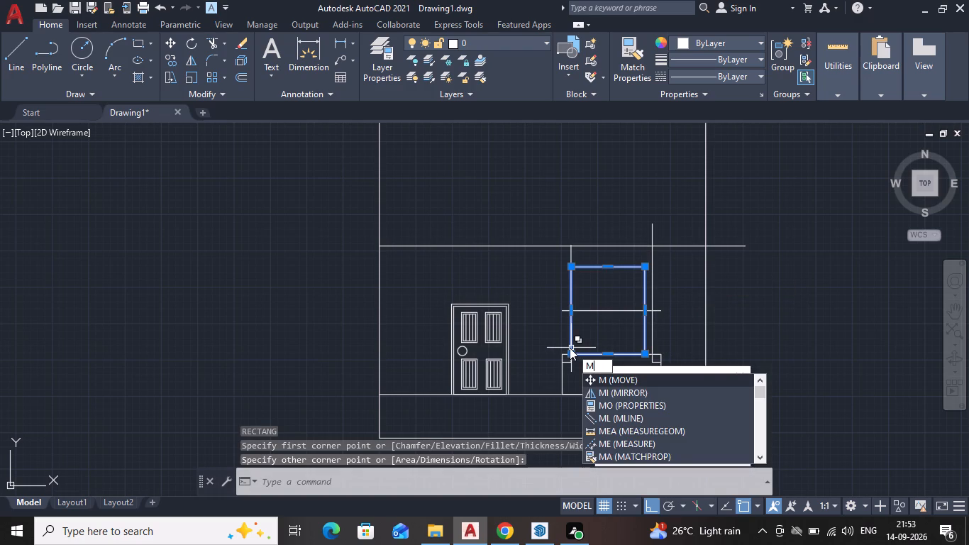
key(Return)
key(Return)
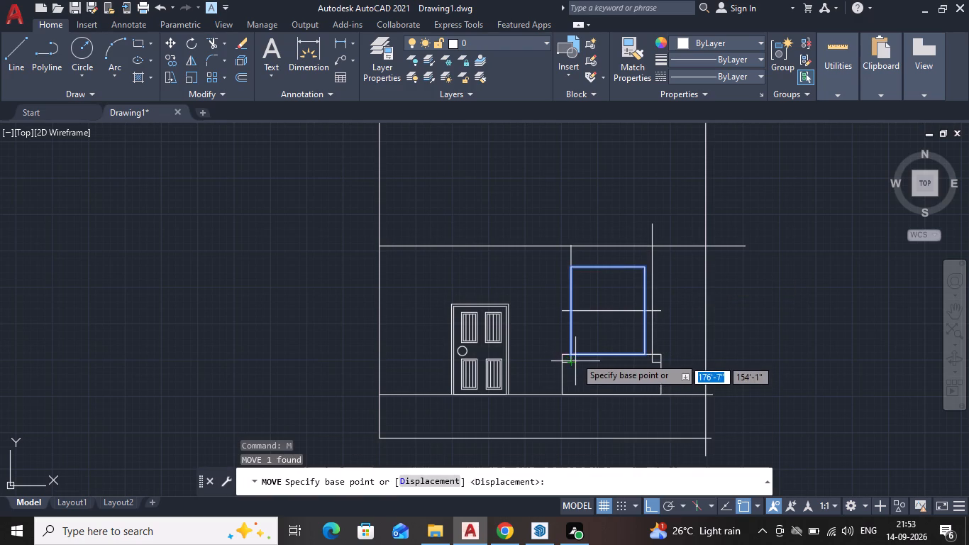
click(575, 352)
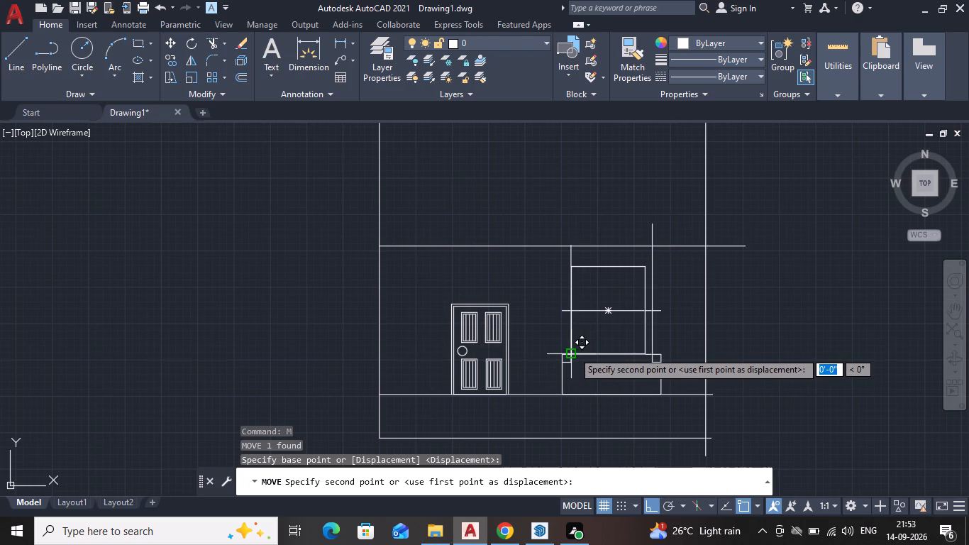
scroll(576, 348, up, 2)
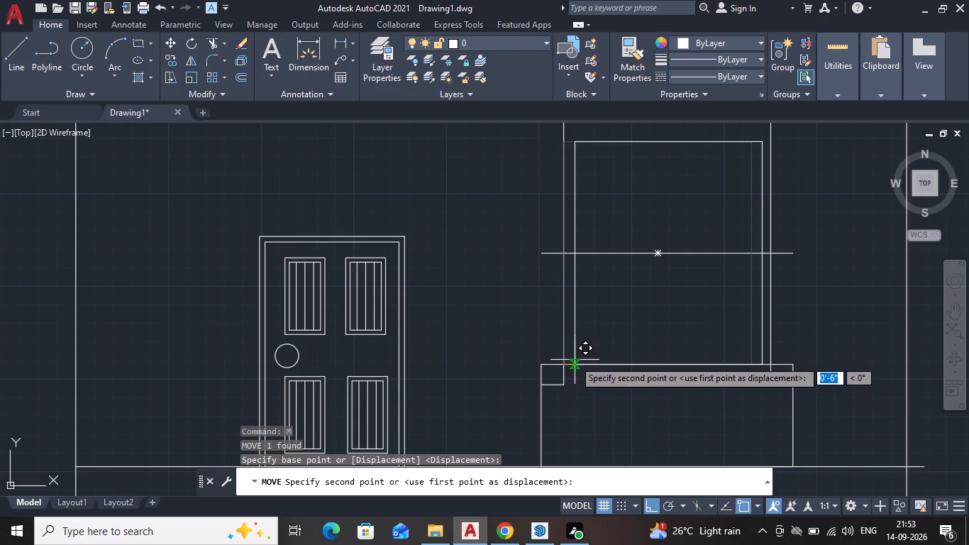
scroll(571, 360, up, 2)
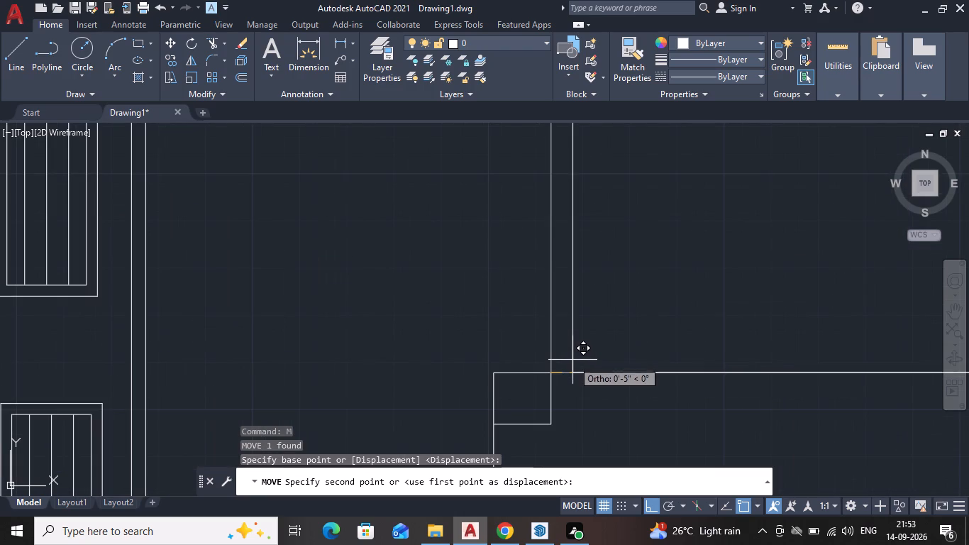
scroll(571, 368, down, 3)
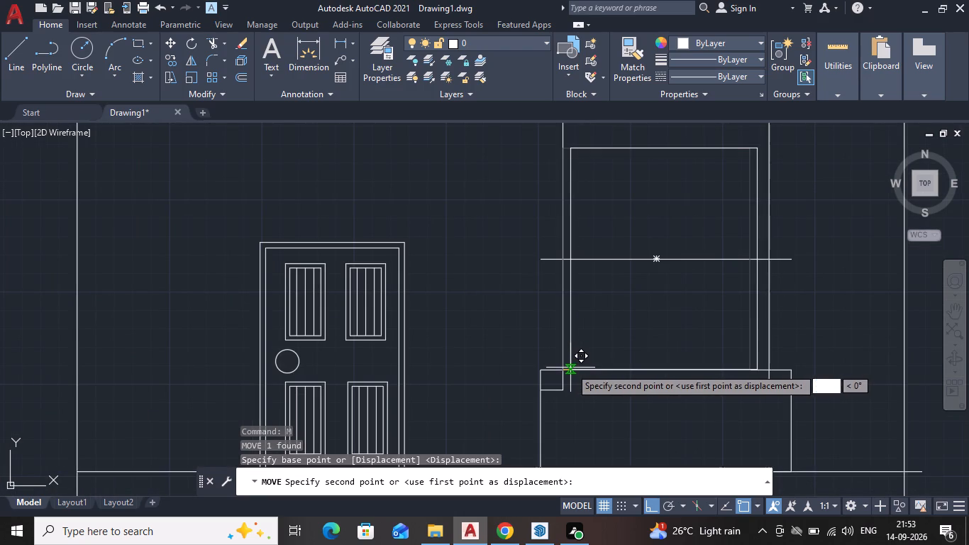
click(573, 368)
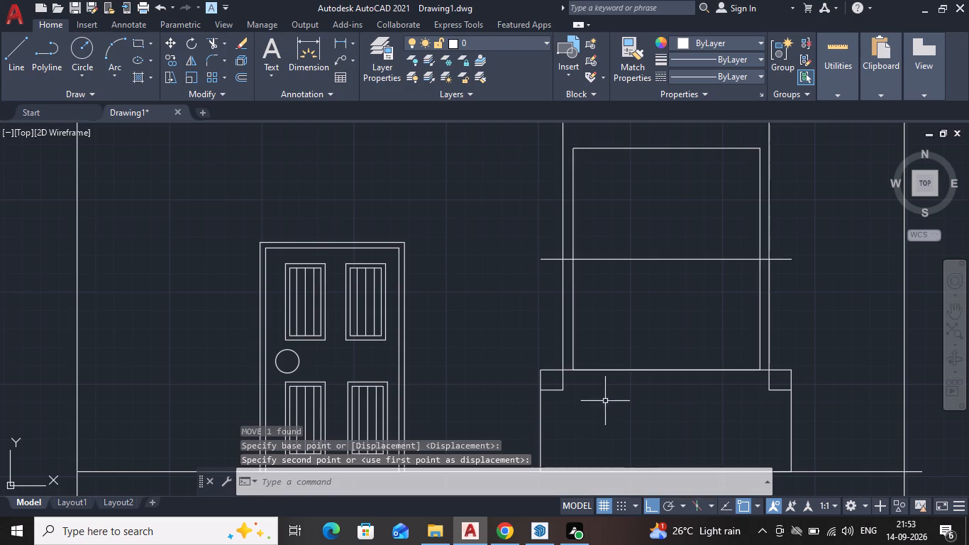
key(Escape)
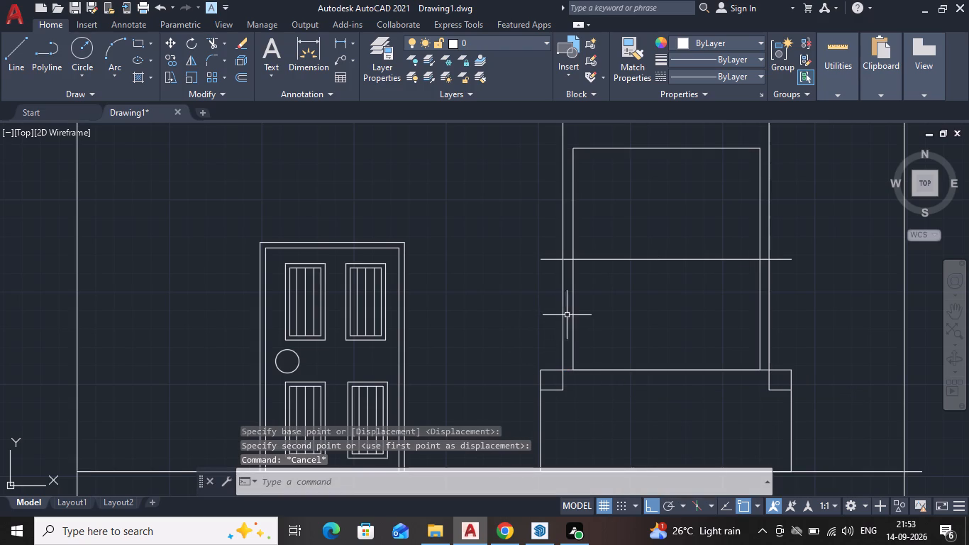
Delete the two inset vertical lines on either side of the tall rectangle.
click(562, 315)
key(Delete)
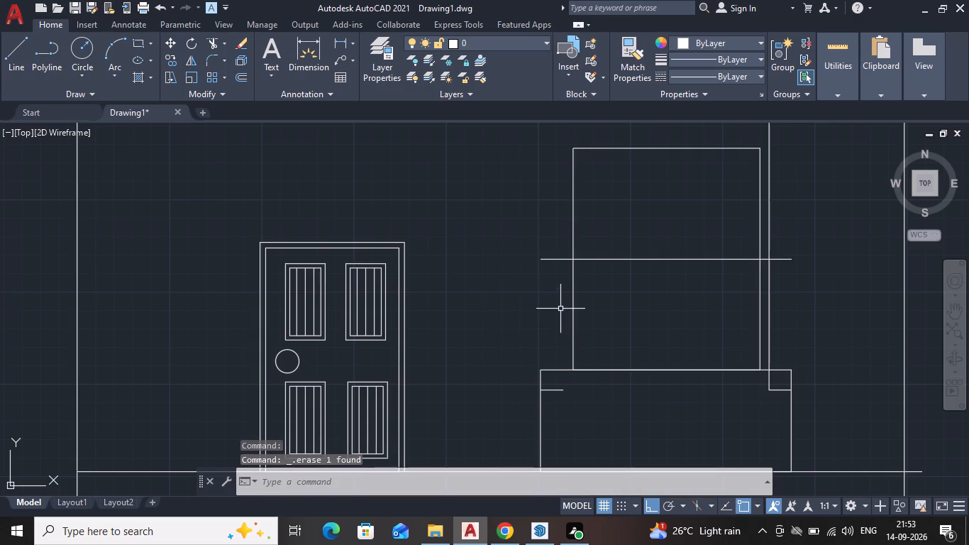
click(770, 267)
key(Delete)
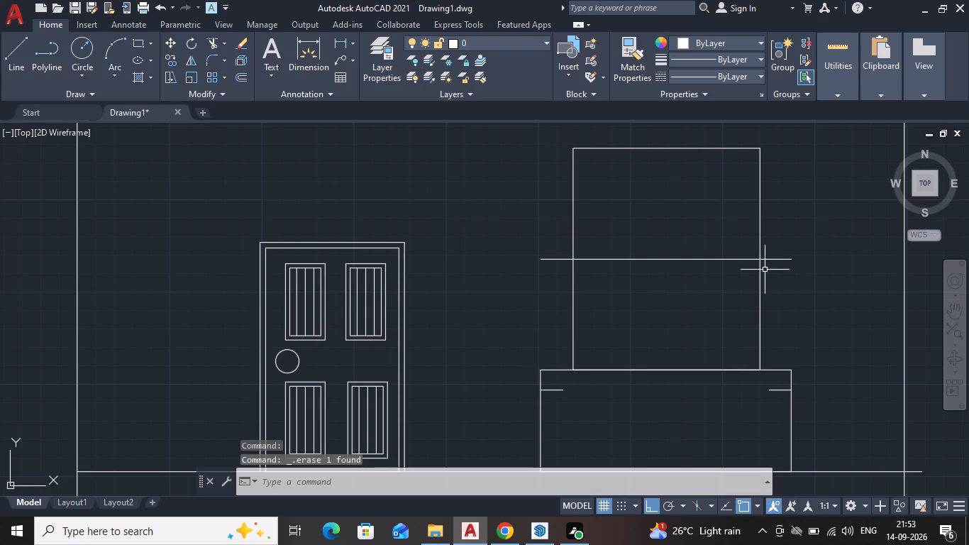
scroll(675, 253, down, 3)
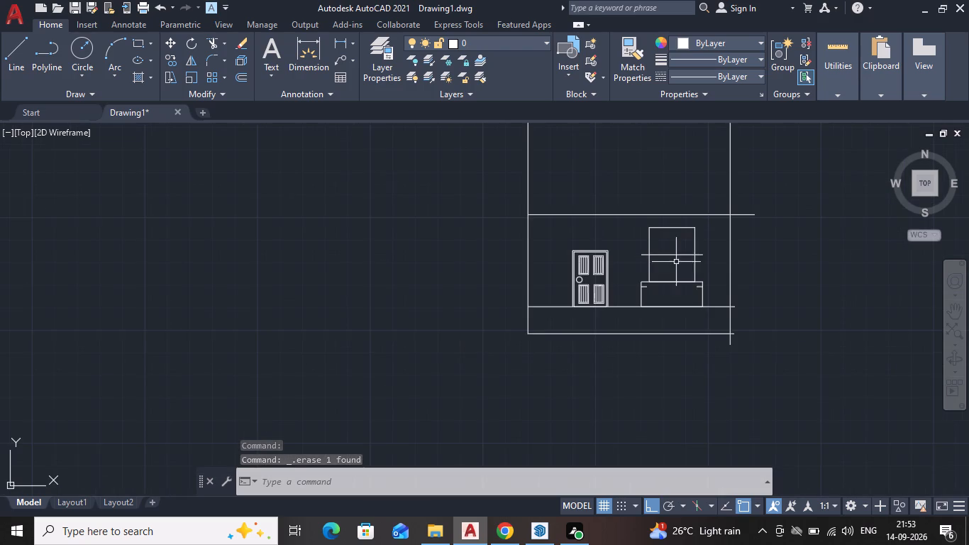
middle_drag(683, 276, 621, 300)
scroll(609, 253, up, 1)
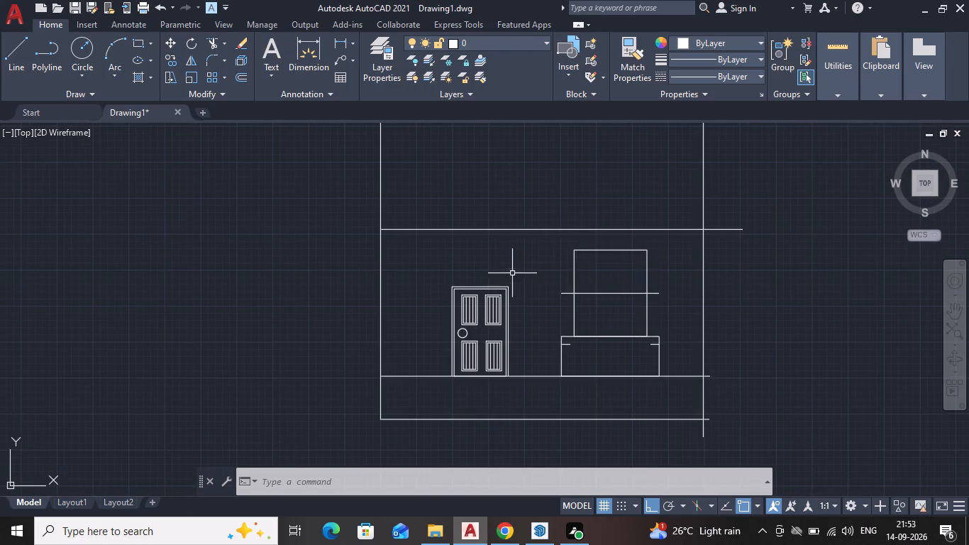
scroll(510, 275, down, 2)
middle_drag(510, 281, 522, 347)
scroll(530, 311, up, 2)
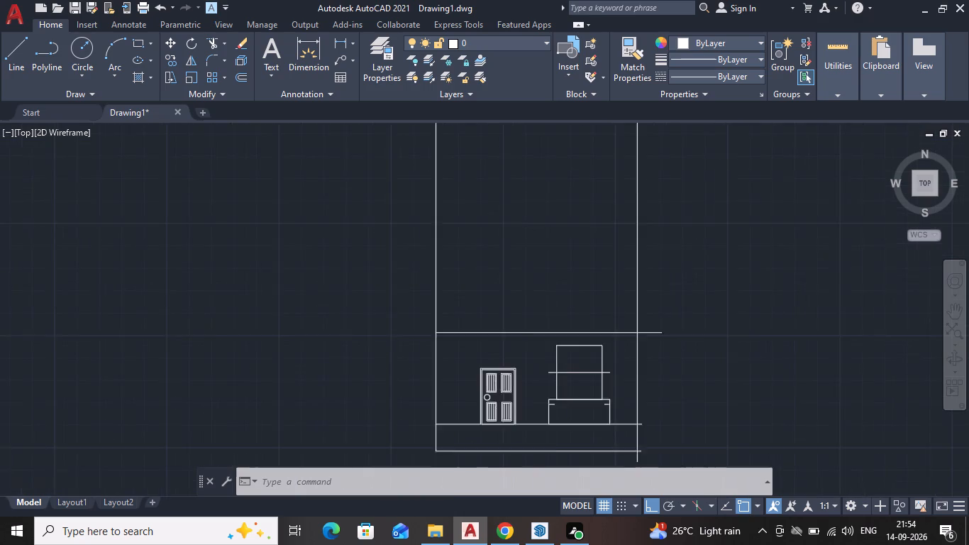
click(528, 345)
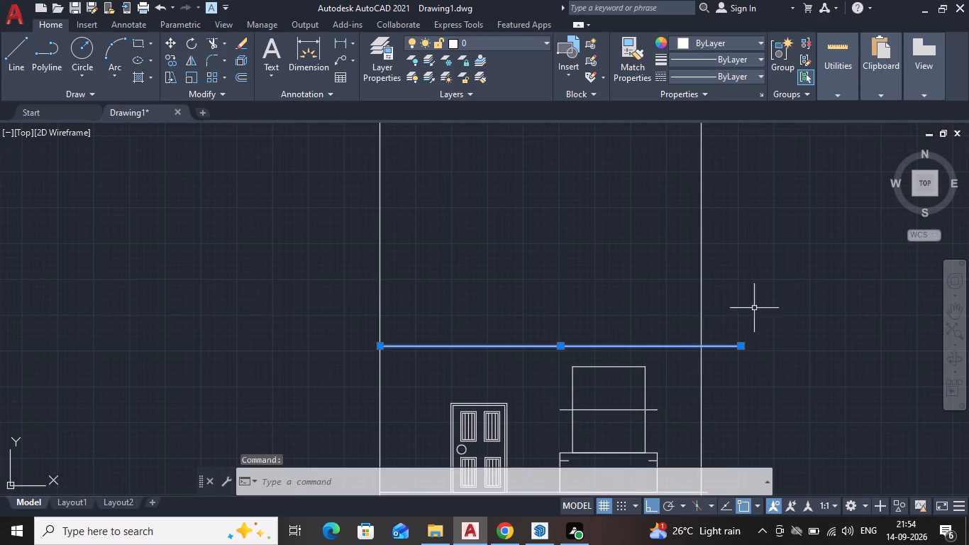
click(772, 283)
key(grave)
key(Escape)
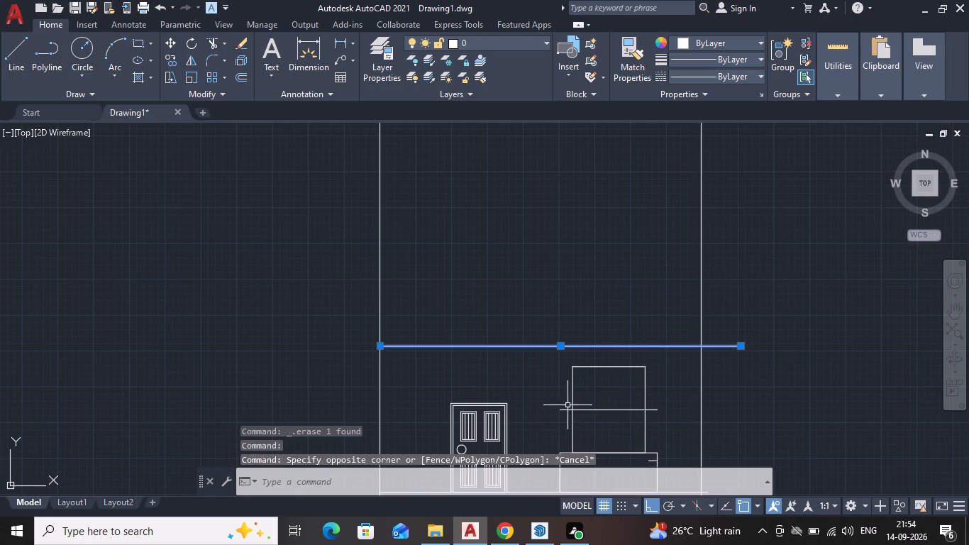
Move the horizontal line crossing the tall rectangle straight up by about 2'-0".
middle_drag(569, 404, 495, 345)
scroll(540, 336, up, 1)
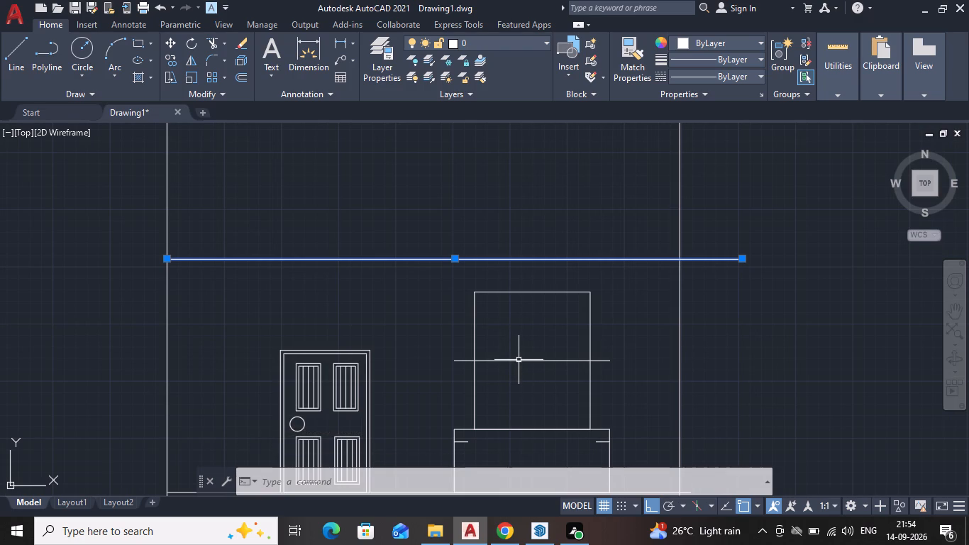
click(519, 360)
key(m)
key(Return)
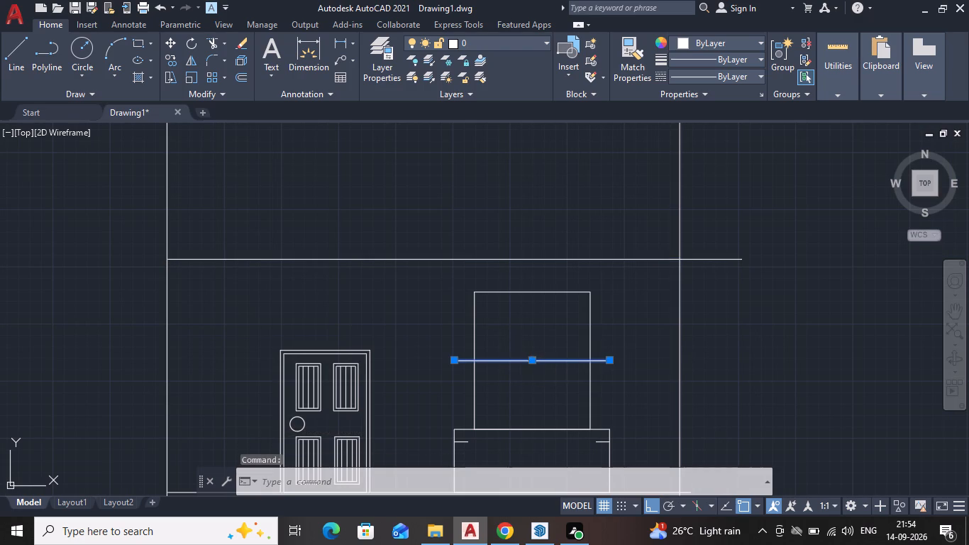
drag(531, 358, 529, 349)
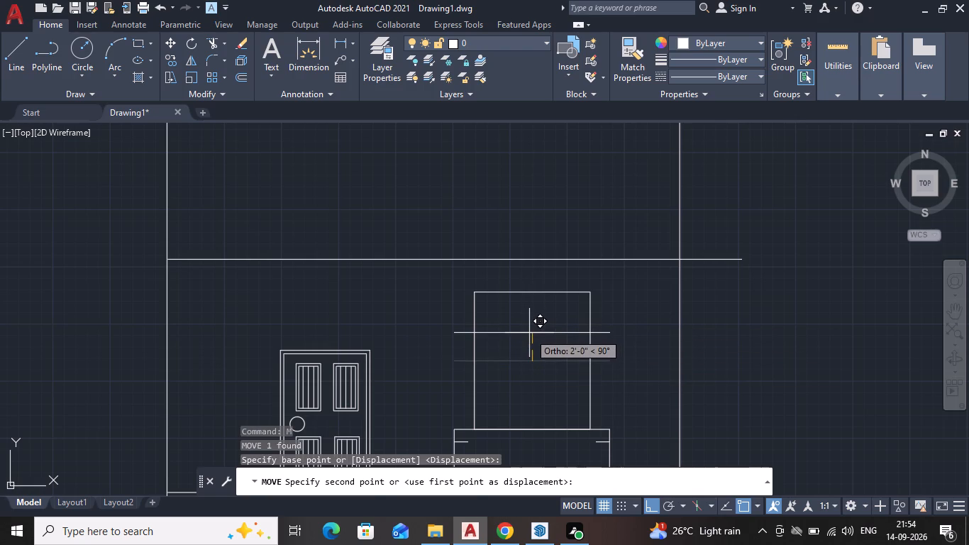
click(529, 333)
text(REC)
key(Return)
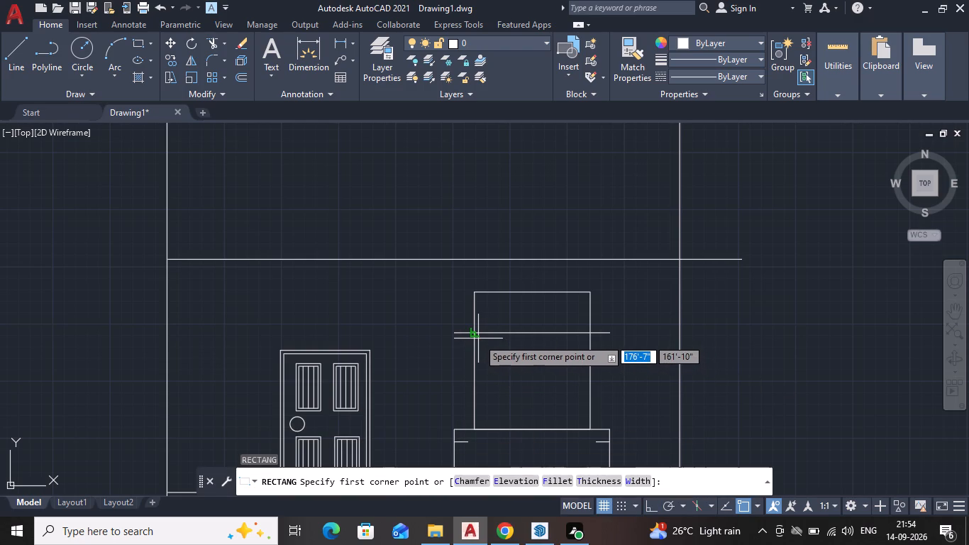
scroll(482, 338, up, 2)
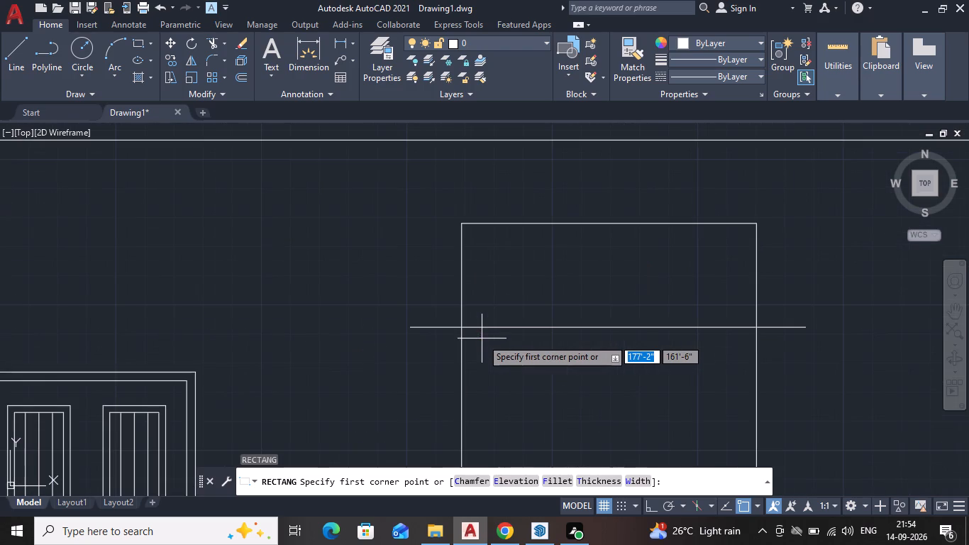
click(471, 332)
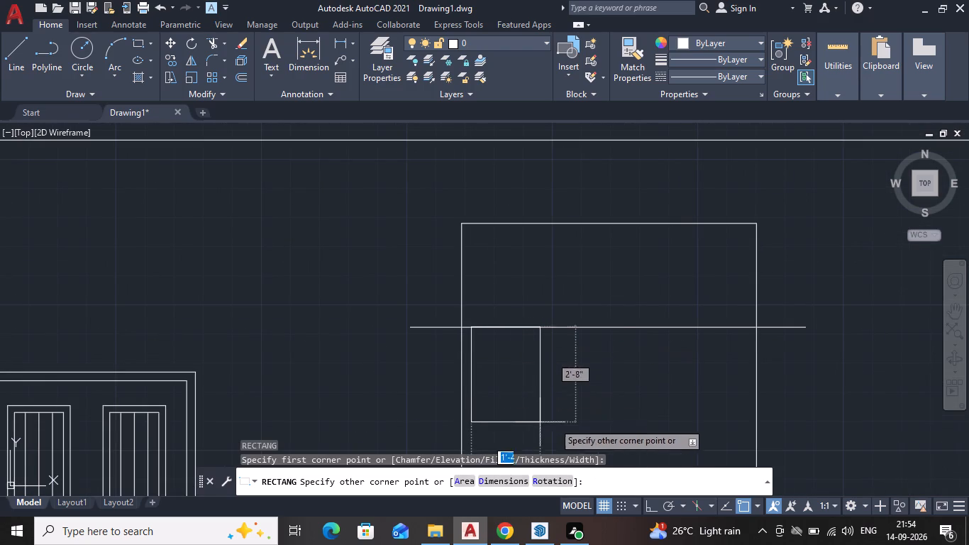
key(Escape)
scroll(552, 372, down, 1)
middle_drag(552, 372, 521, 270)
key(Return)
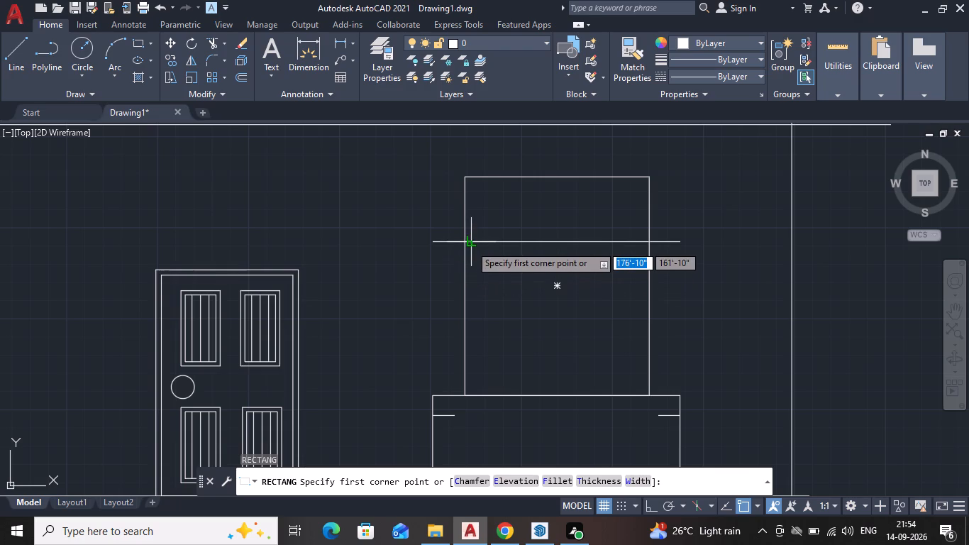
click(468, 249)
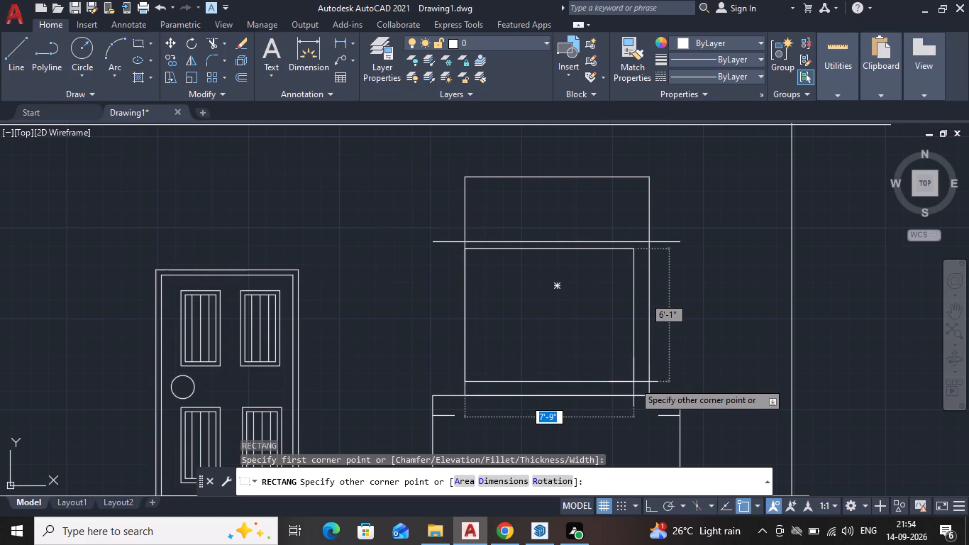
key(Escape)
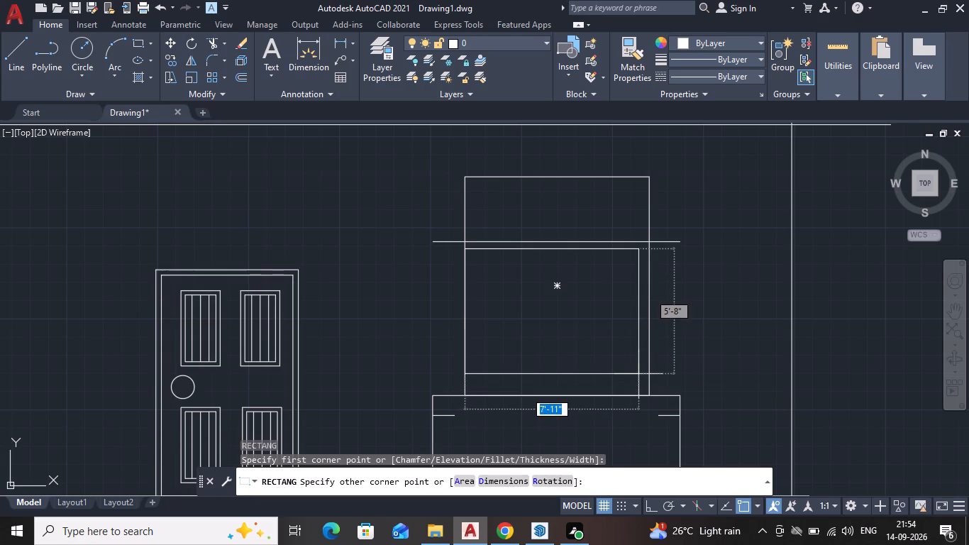
Draw a rectangle about 7'-9" wide and 6'-4" high inside the tall rectangle, just below the horizontal crossing line.
key(Return)
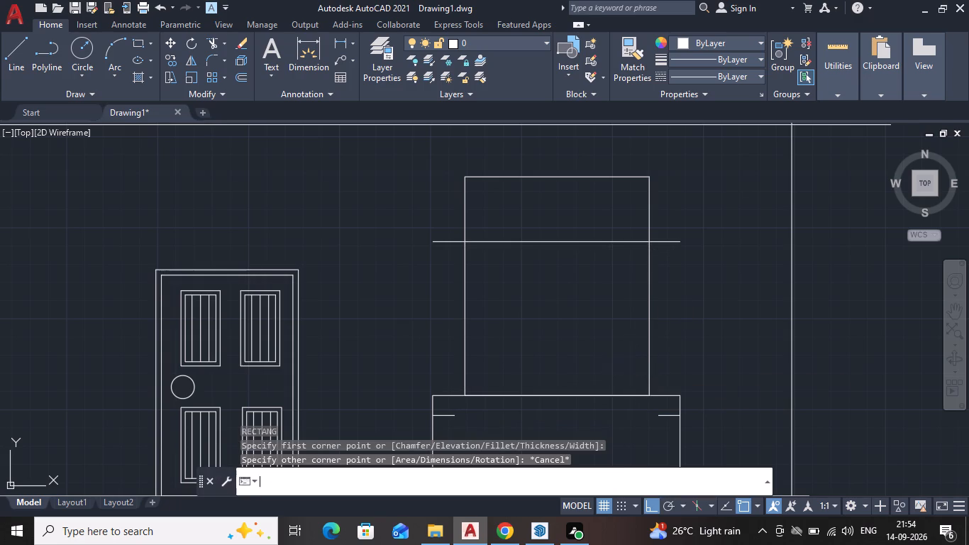
scroll(489, 248, up, 2)
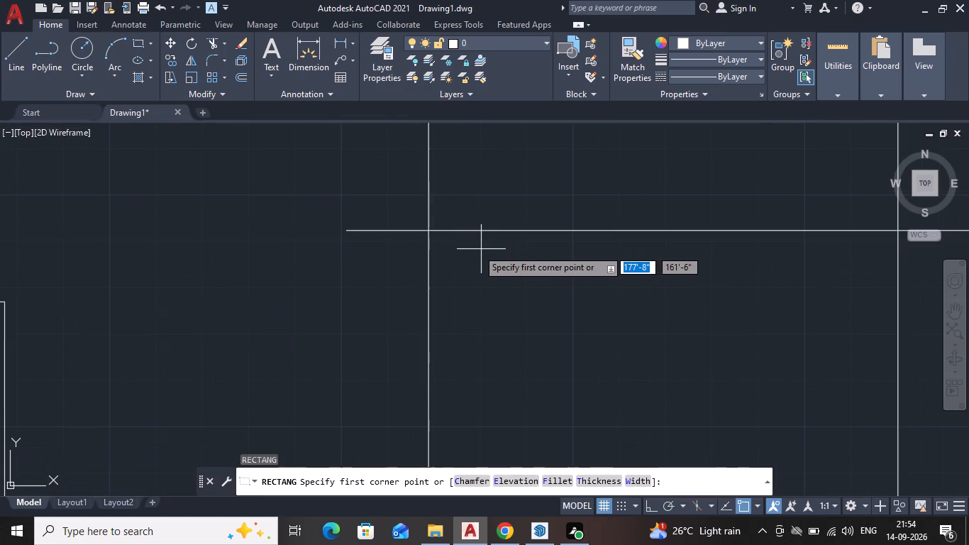
click(445, 246)
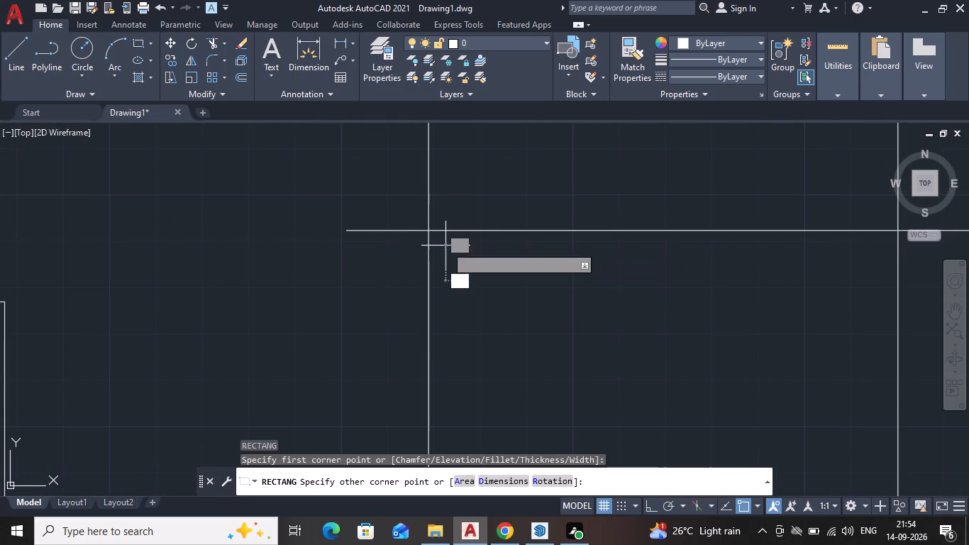
scroll(598, 365, down, 2)
middle_drag(598, 365, 580, 291)
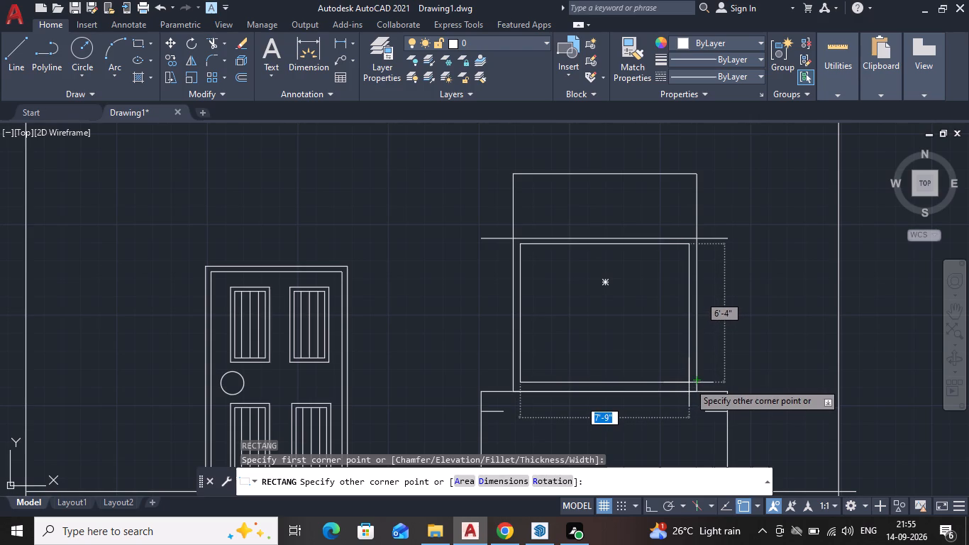
click(689, 382)
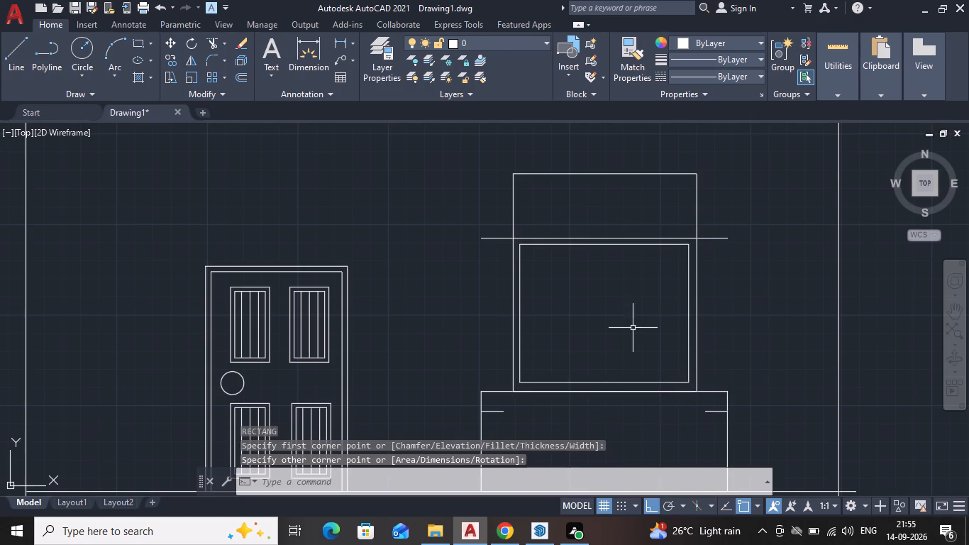
Draw two separate vertical lines near the middle of the inner rectangle, each running from its top edge to its bottom edge.
middle_drag(600, 352, 594, 339)
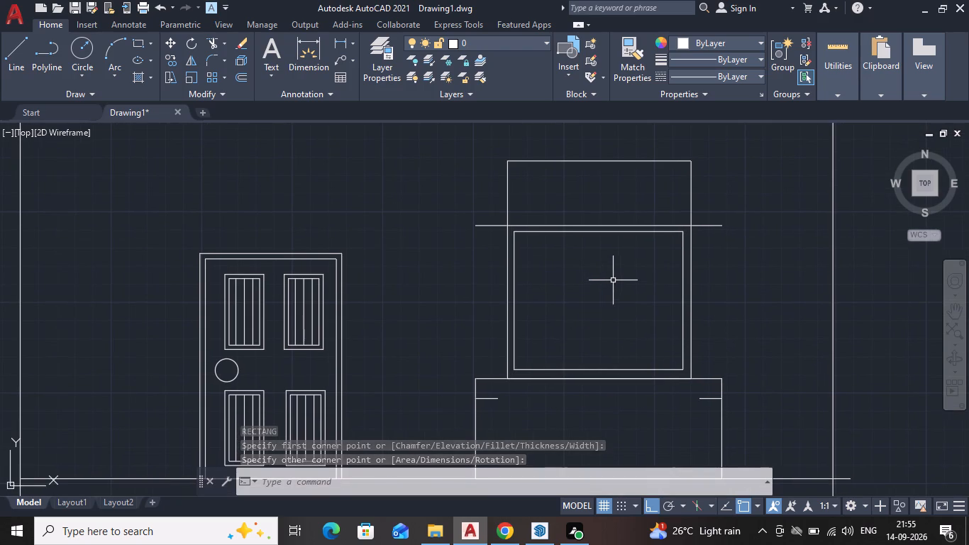
key(l)
key(Return)
scroll(565, 235, up, 1)
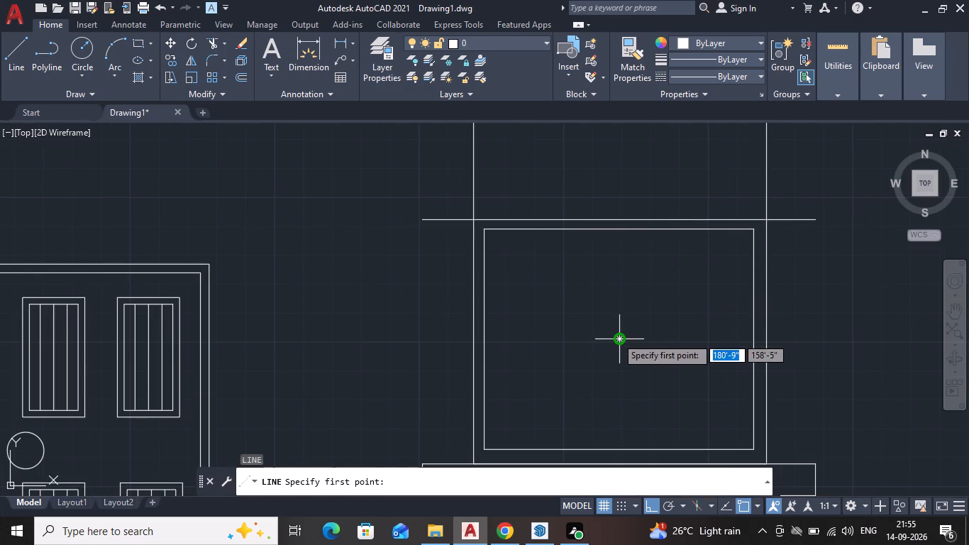
click(598, 229)
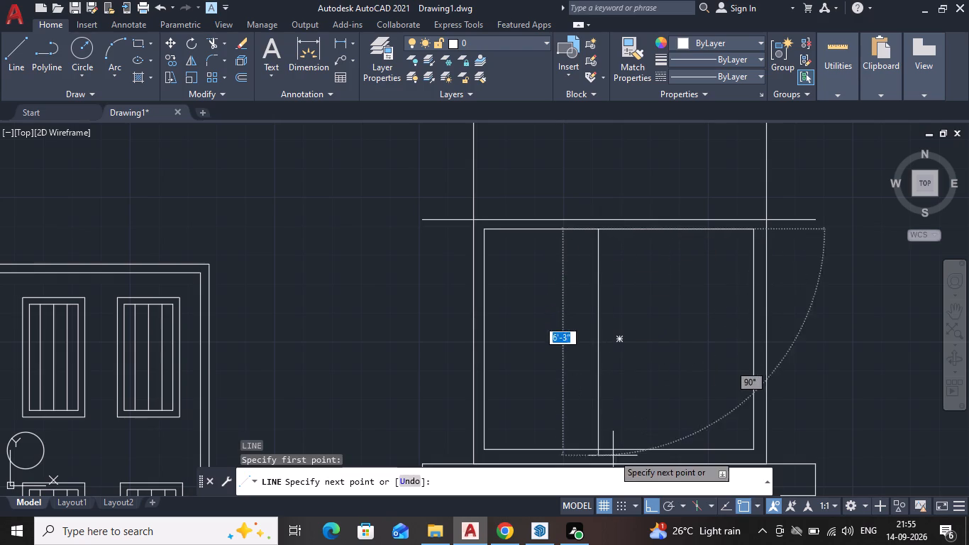
click(599, 451)
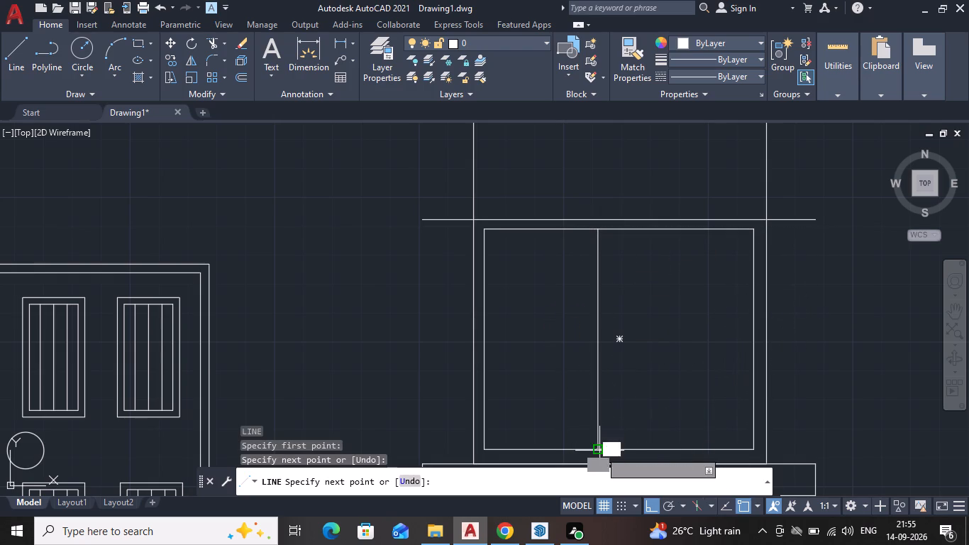
key(Escape)
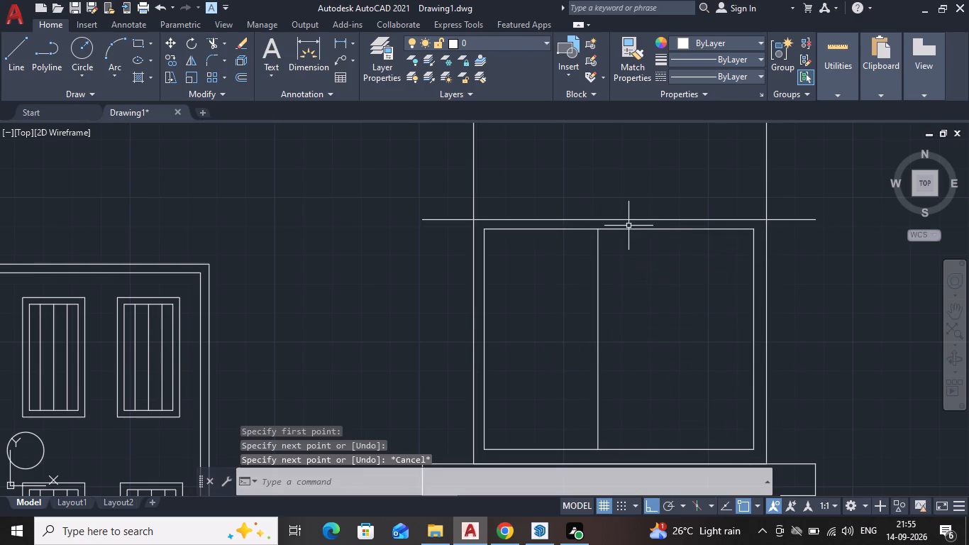
key(l)
key(Return)
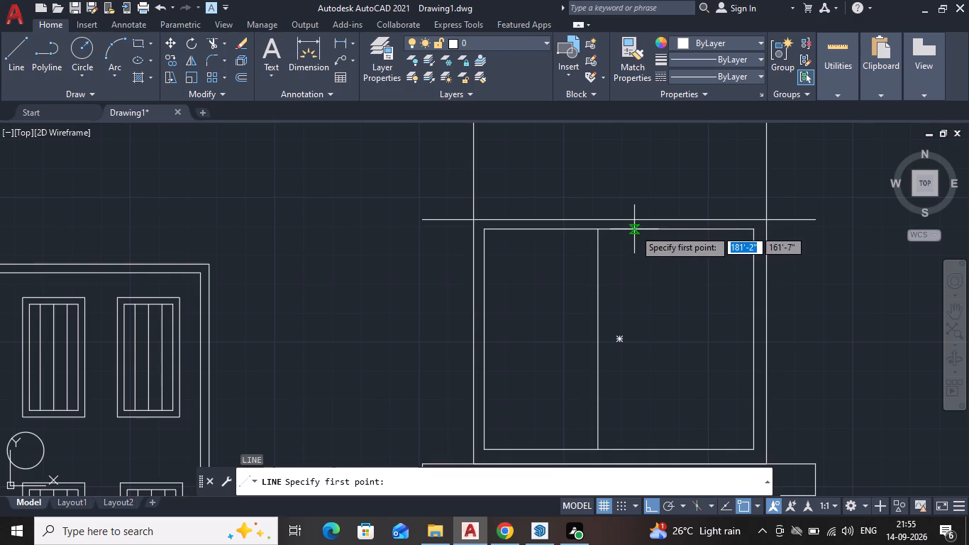
click(634, 229)
click(636, 446)
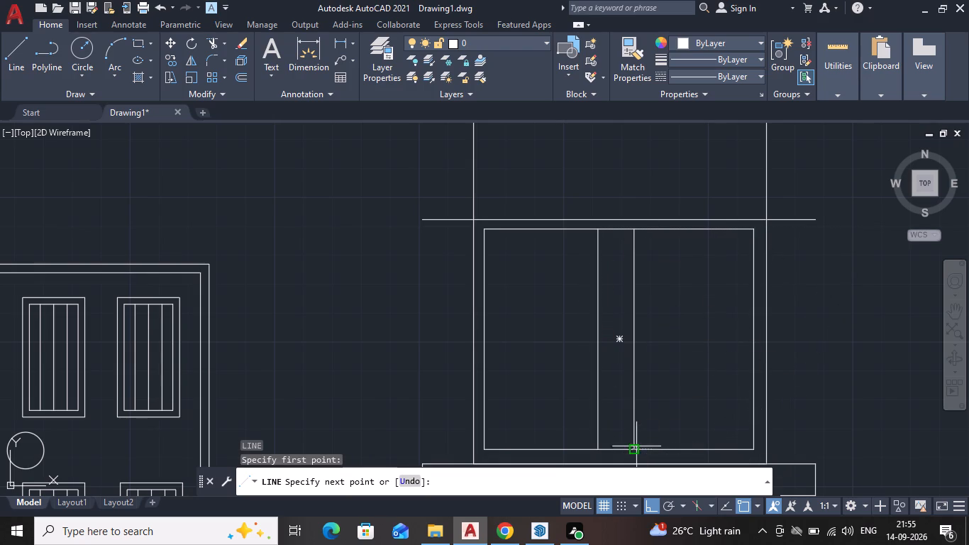
key(Escape)
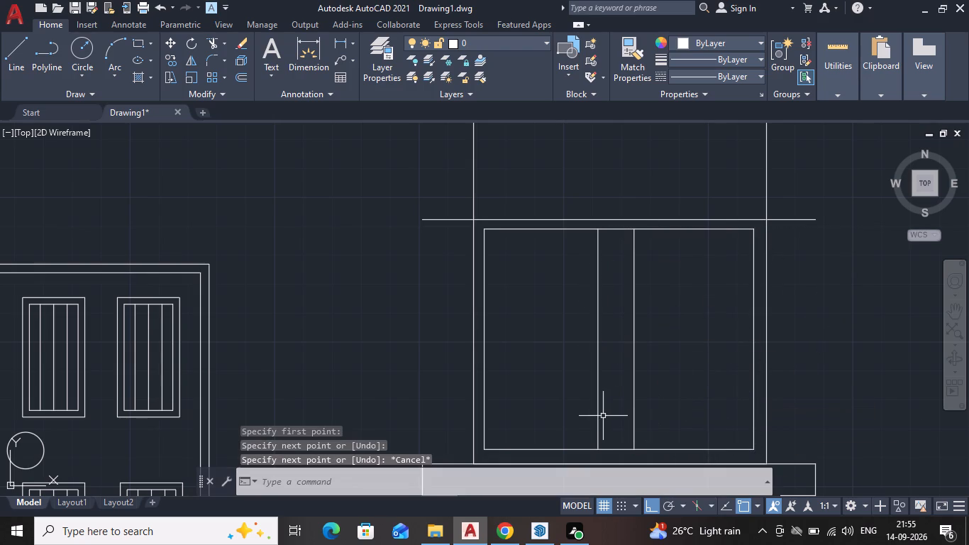
Move the left vertical line inside the inner rectangle slightly right, toward the other vertical line.
click(597, 409)
key(m)
key(Return)
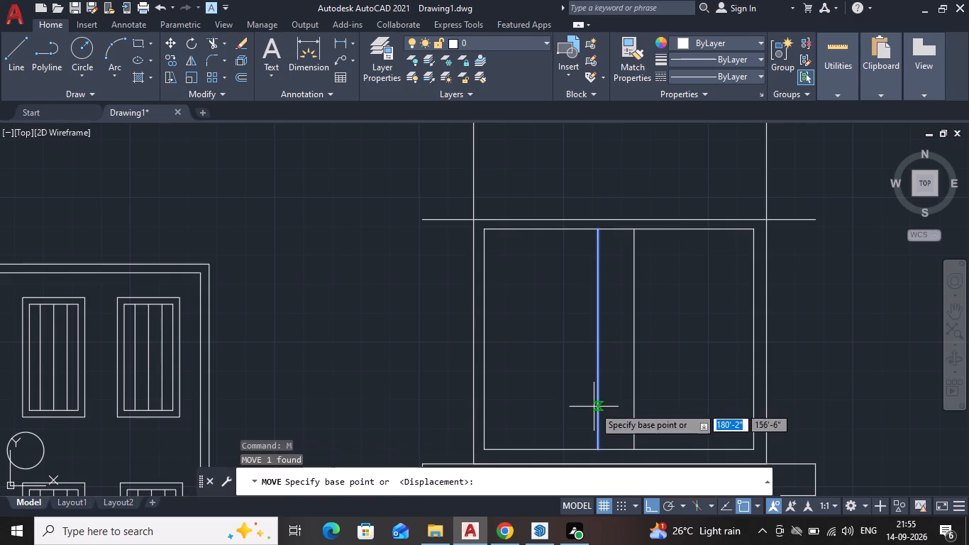
click(597, 445)
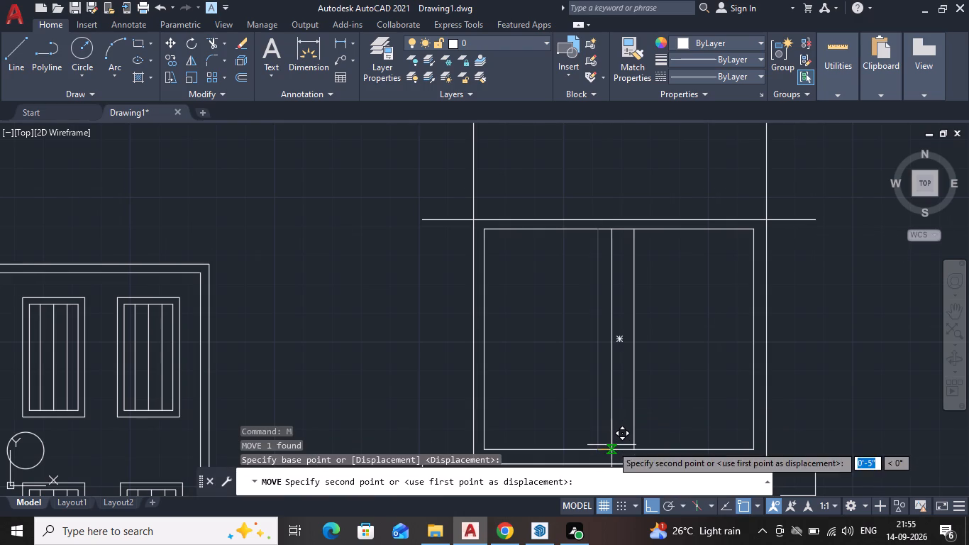
scroll(611, 445, up, 2)
scroll(611, 450, down, 1)
middle_drag(611, 450, 599, 415)
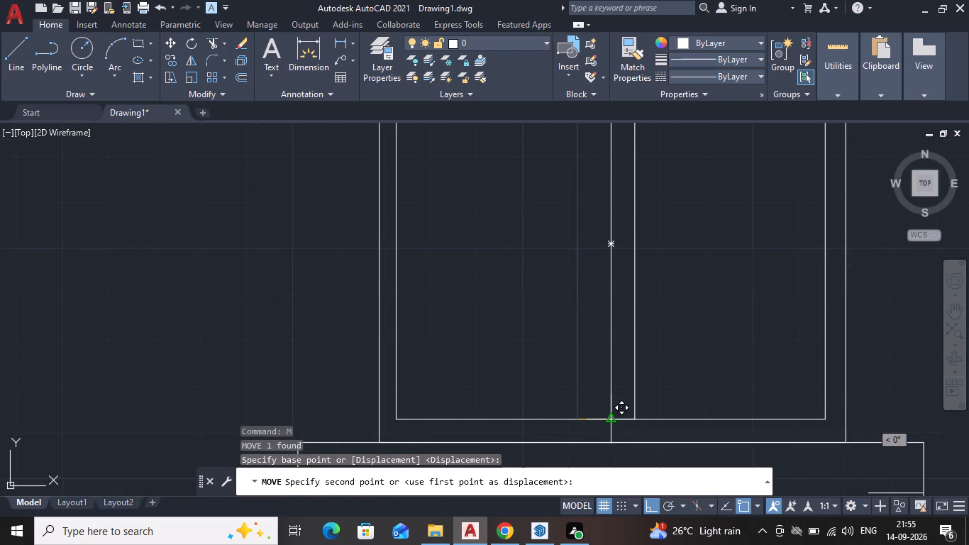
click(596, 423)
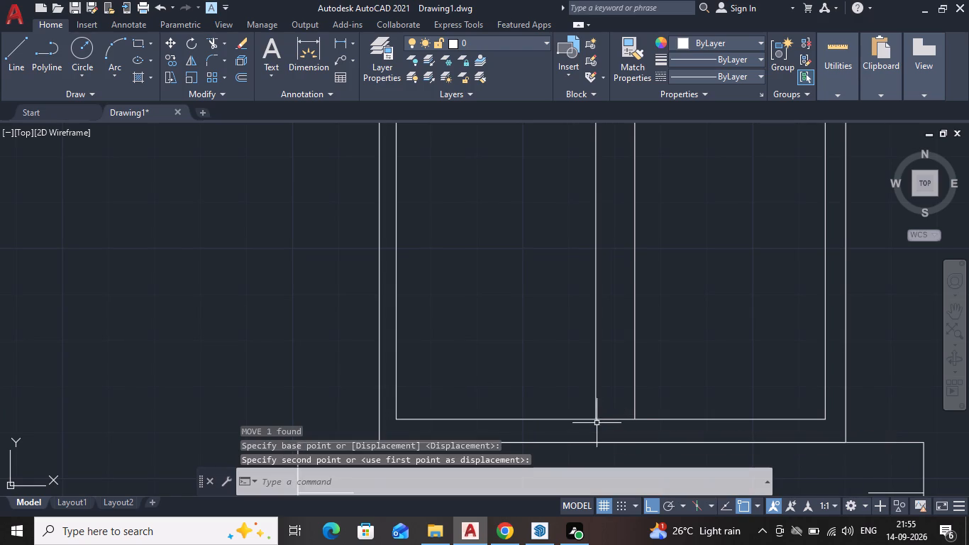
Move the right vertical line inside the inner rectangle slightly left, narrowing the gap to the other vertical line.
click(636, 397)
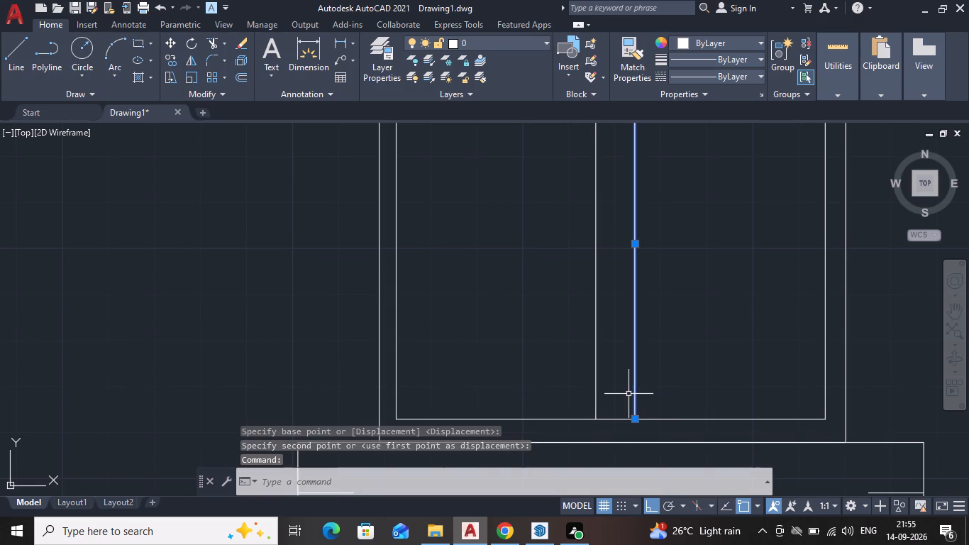
key(m)
key(Return)
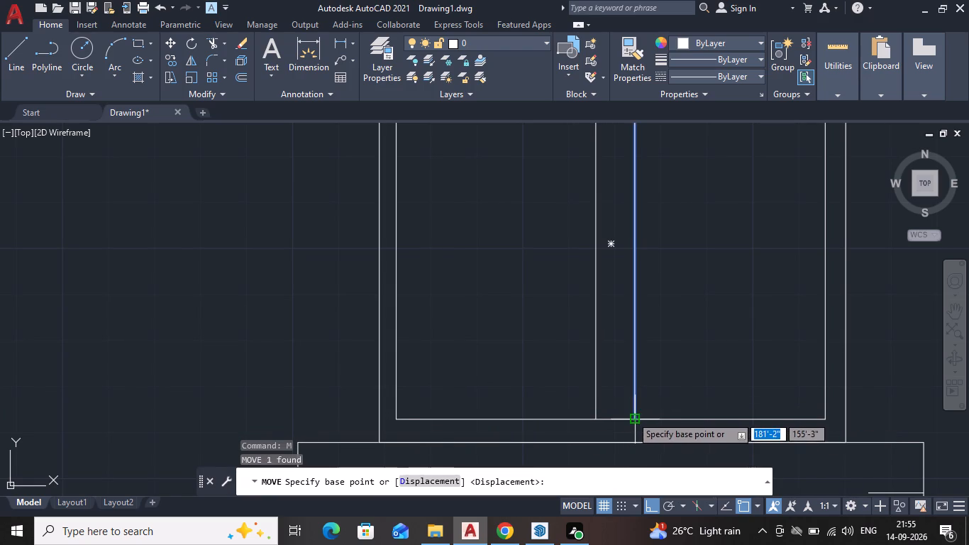
click(631, 416)
click(624, 416)
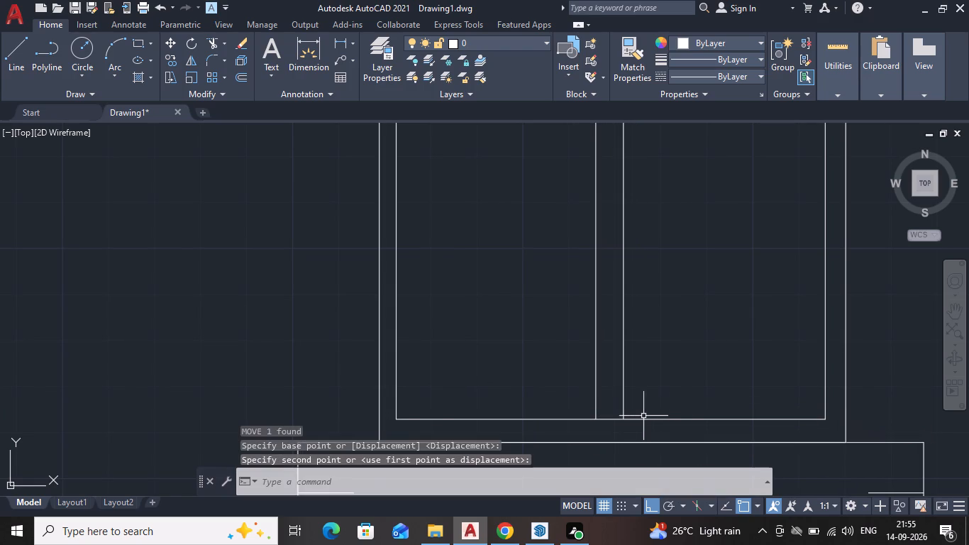
key(Escape)
Trim the inner rectangle's top and bottom edges between the two vertical lines to form two separate window panes.
scroll(660, 413, down, 3)
scroll(641, 382, up, 2)
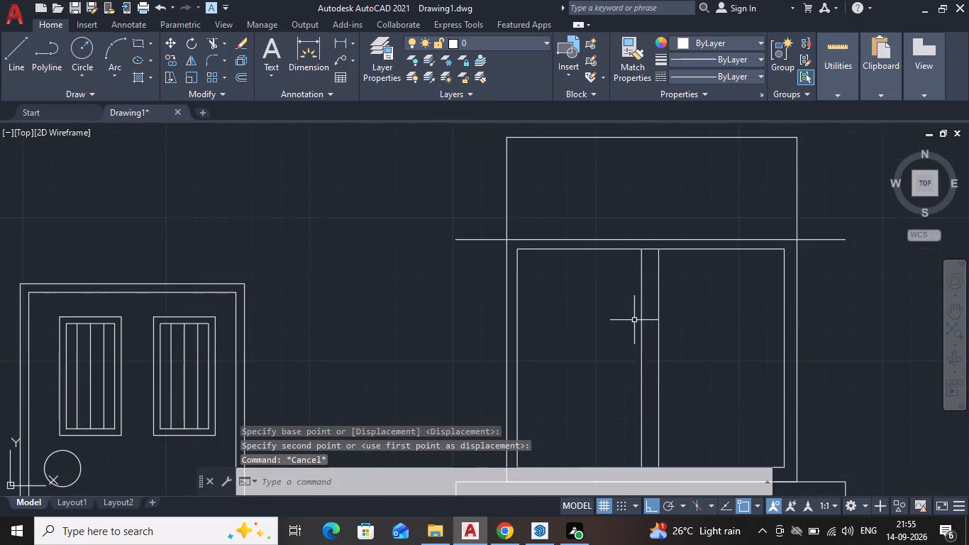
scroll(634, 316, up, 1)
middle_drag(634, 316, 622, 364)
scroll(646, 268, up, 1)
text(TR)
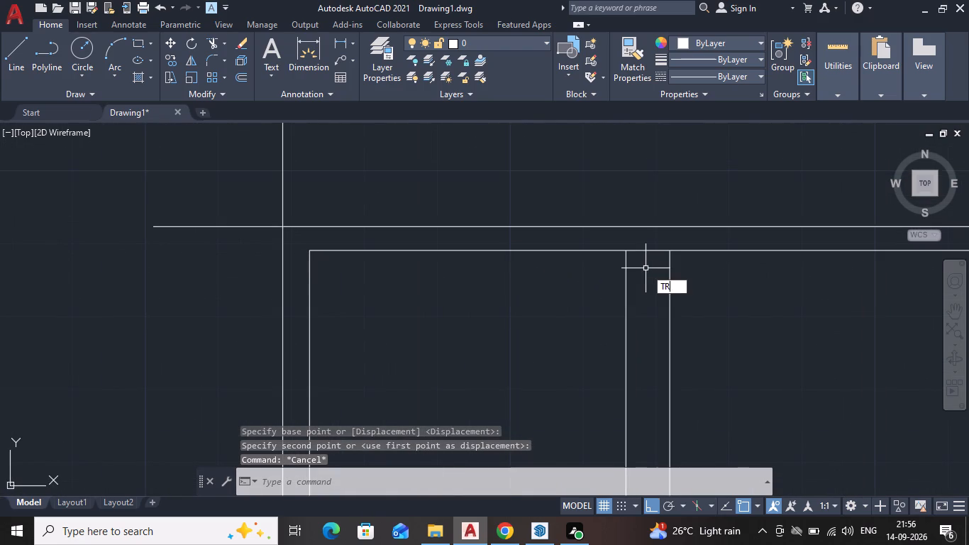
key(Return)
drag(643, 241, 641, 270)
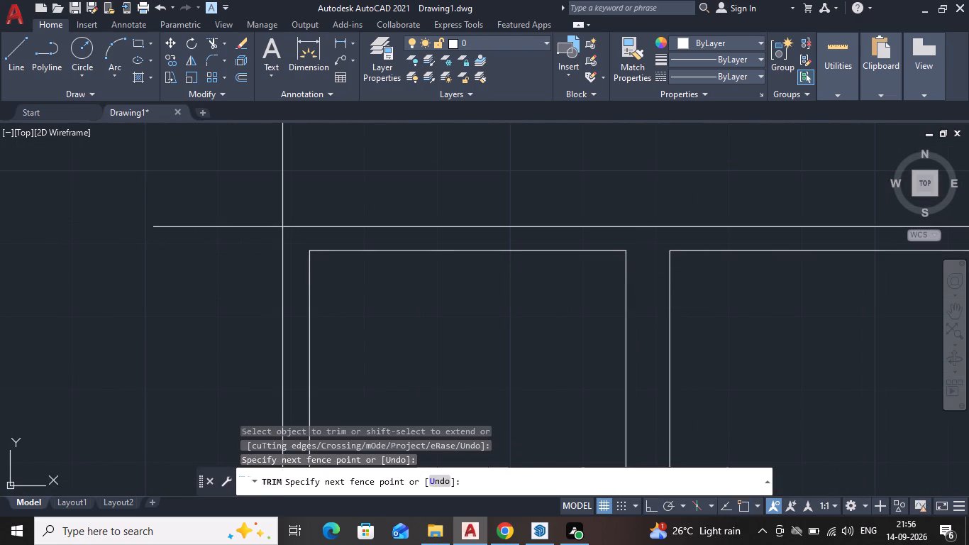
scroll(668, 378, down, 3)
middle_drag(668, 378, 599, 157)
scroll(603, 224, up, 3)
drag(565, 354, 568, 377)
key(Escape)
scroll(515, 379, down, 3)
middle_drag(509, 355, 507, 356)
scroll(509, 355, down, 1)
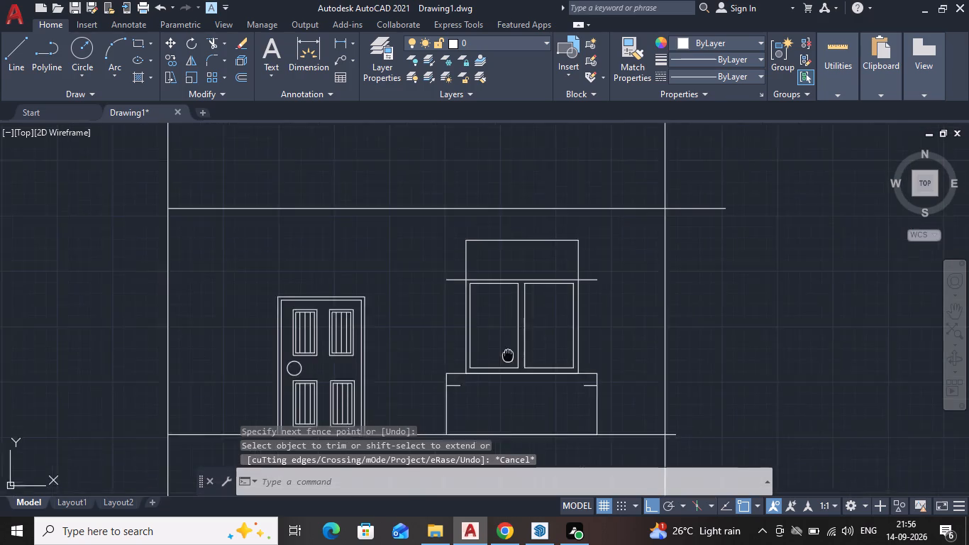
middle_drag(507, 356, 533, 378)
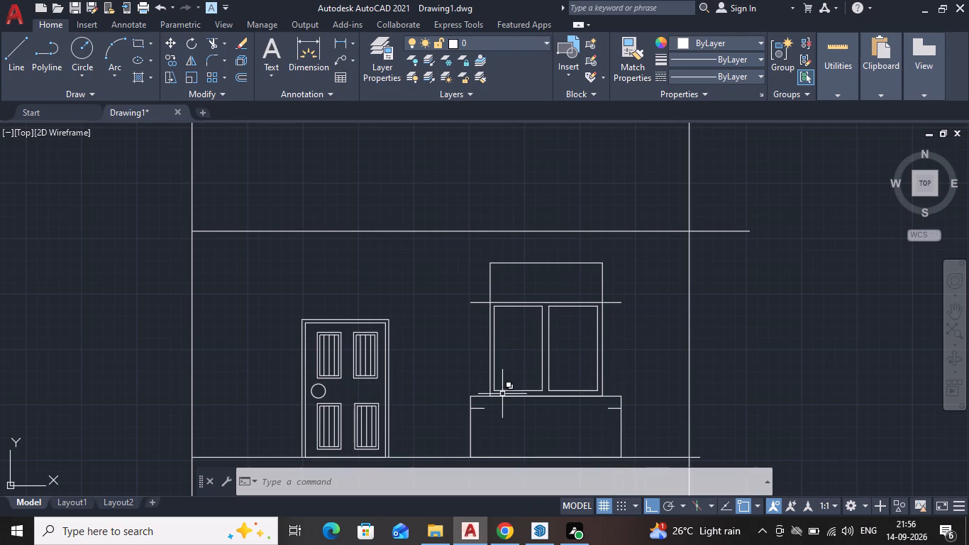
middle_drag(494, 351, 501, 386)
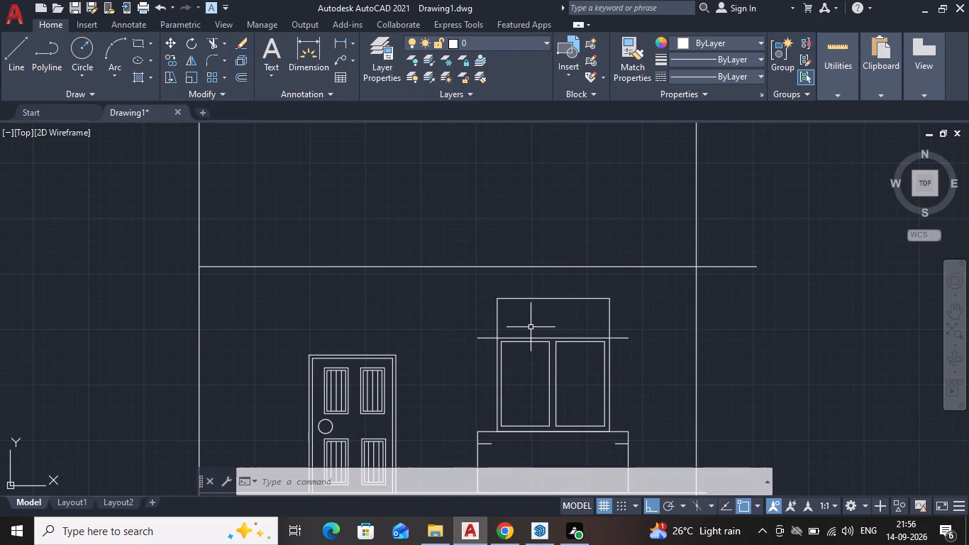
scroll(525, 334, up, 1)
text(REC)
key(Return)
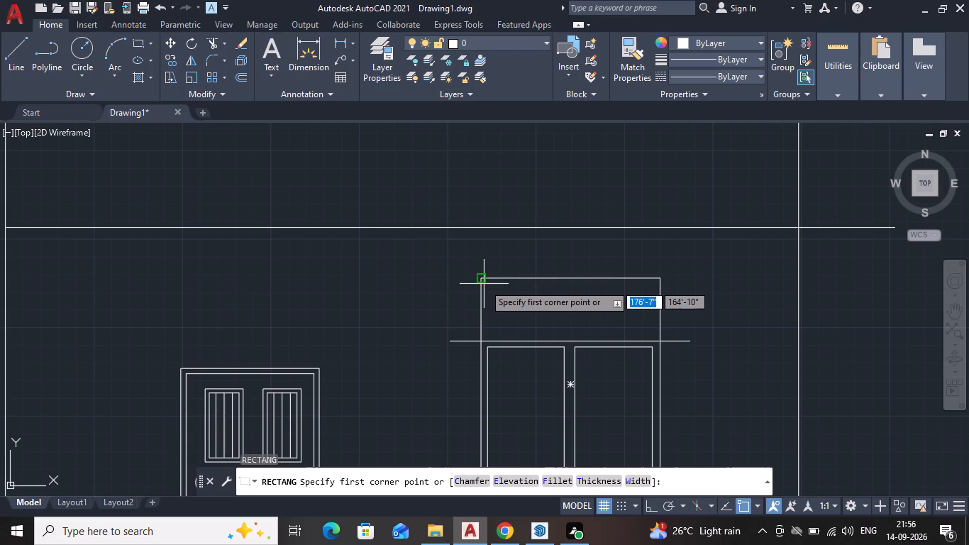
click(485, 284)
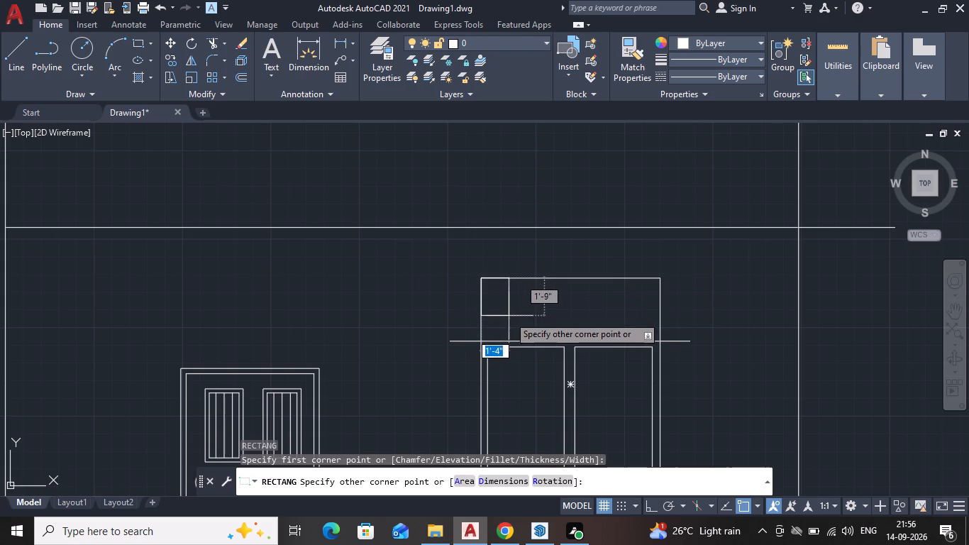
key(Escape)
Draw a rectangle about 7'-10" by 2'-5" inside the window frame's upper section, slightly inset above the horizontal divider.
text(REC)
key(Return)
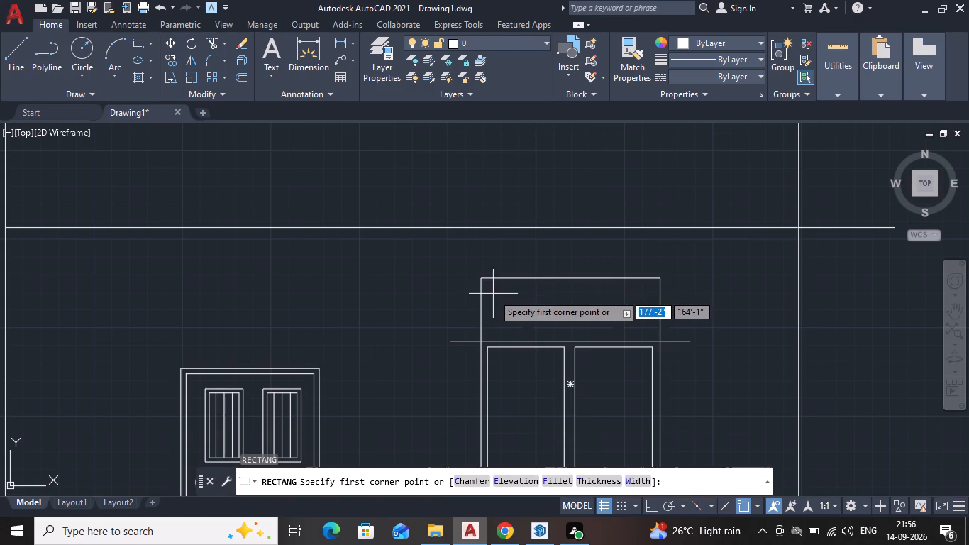
scroll(493, 294, up, 1)
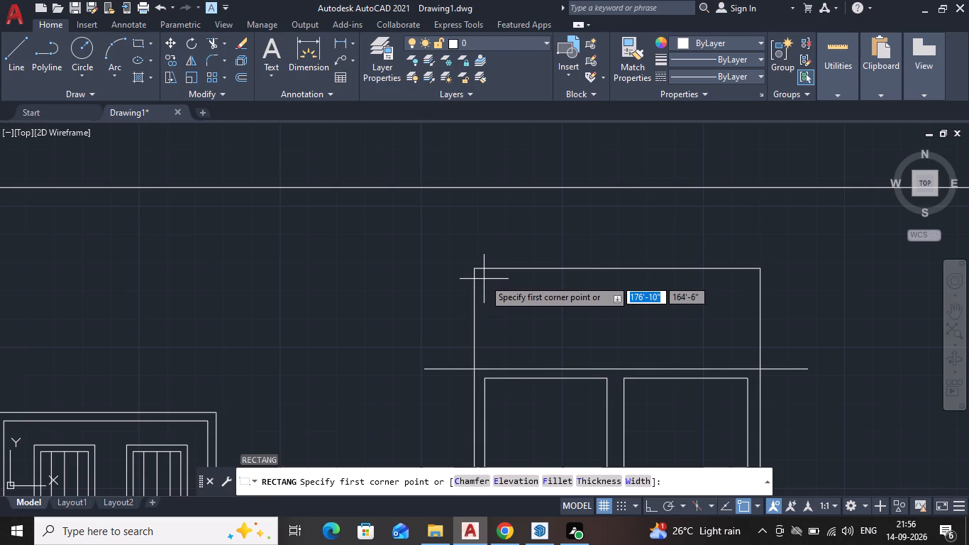
drag(483, 277, 480, 285)
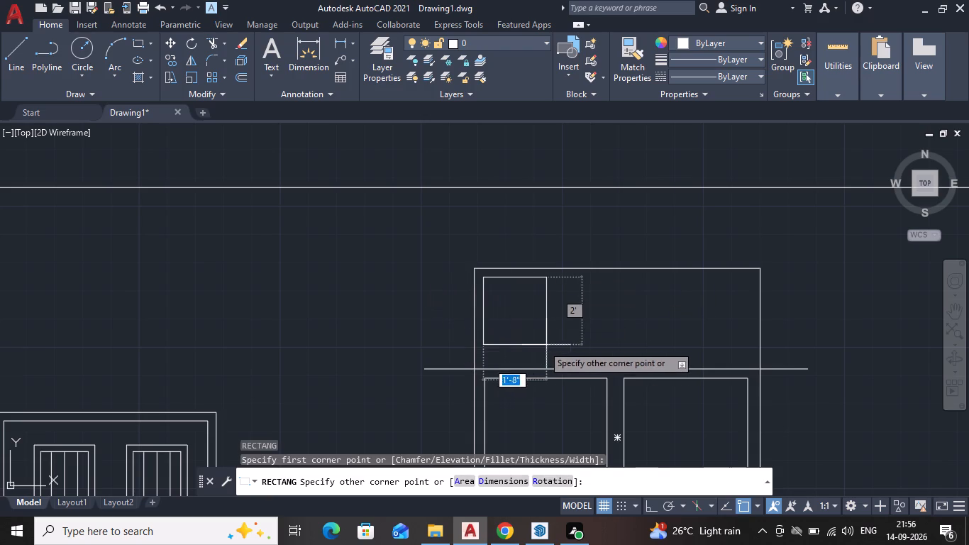
click(748, 358)
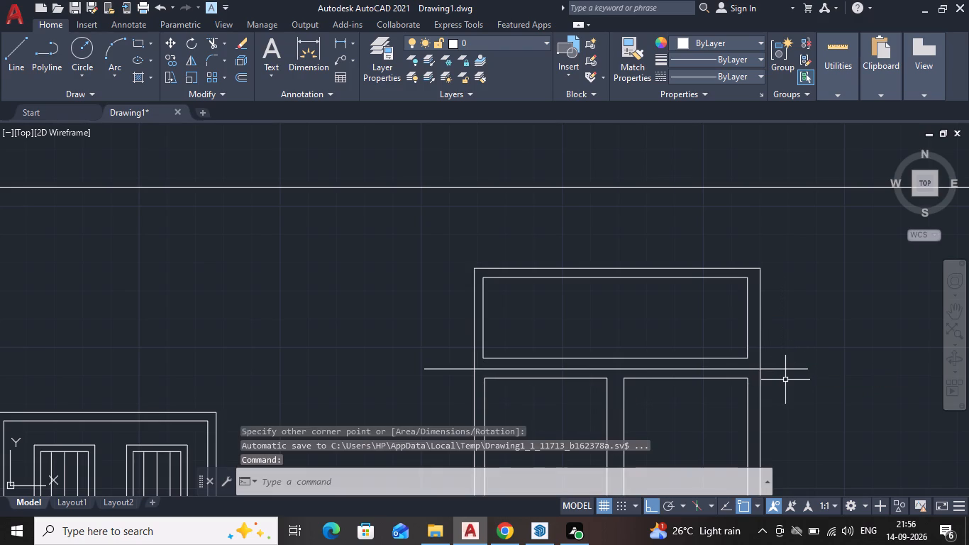
key(Escape)
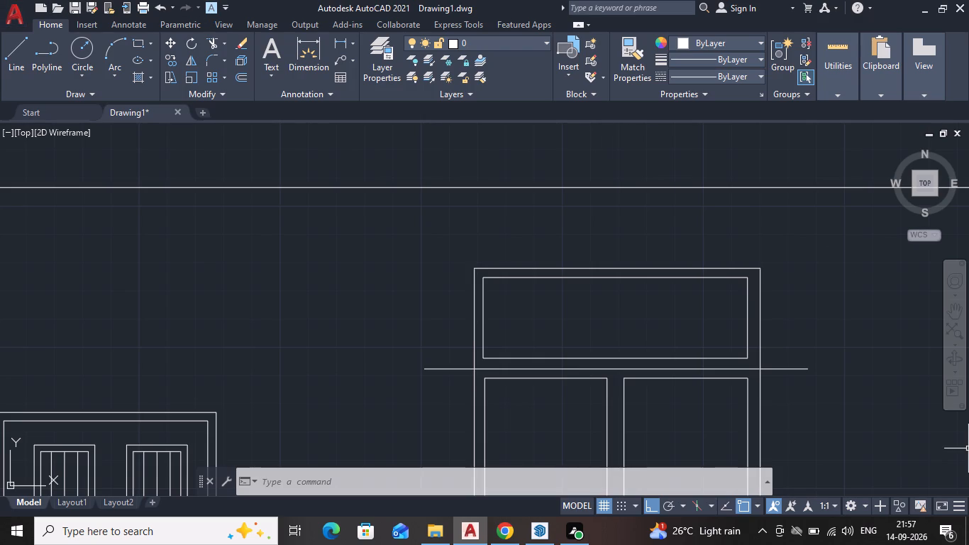
Draw connected lines inside the upper window rectangle: a vertical near its left edge and a horizontal about 7'-7" long to its right edge.
scroll(641, 317, down, 2)
middle_drag(637, 316, 533, 244)
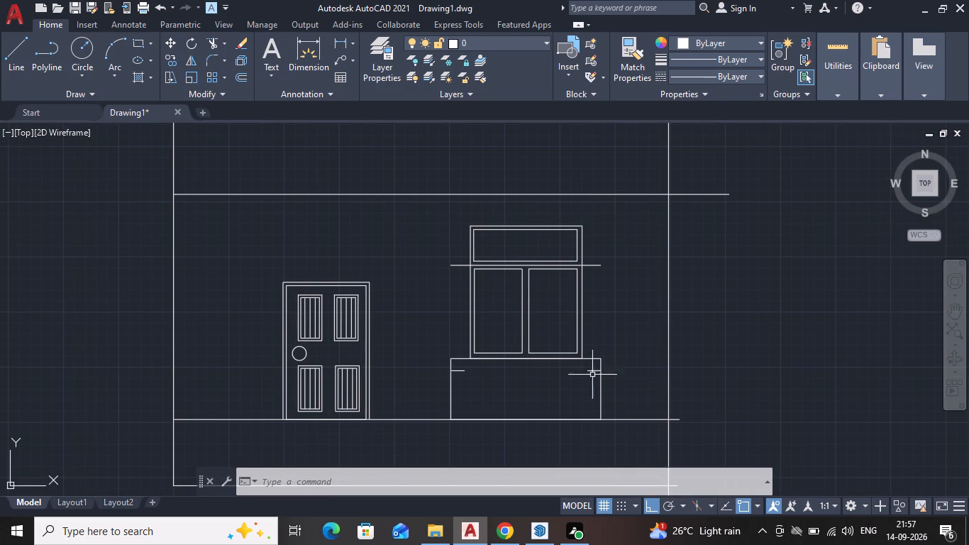
scroll(520, 310, up, 1)
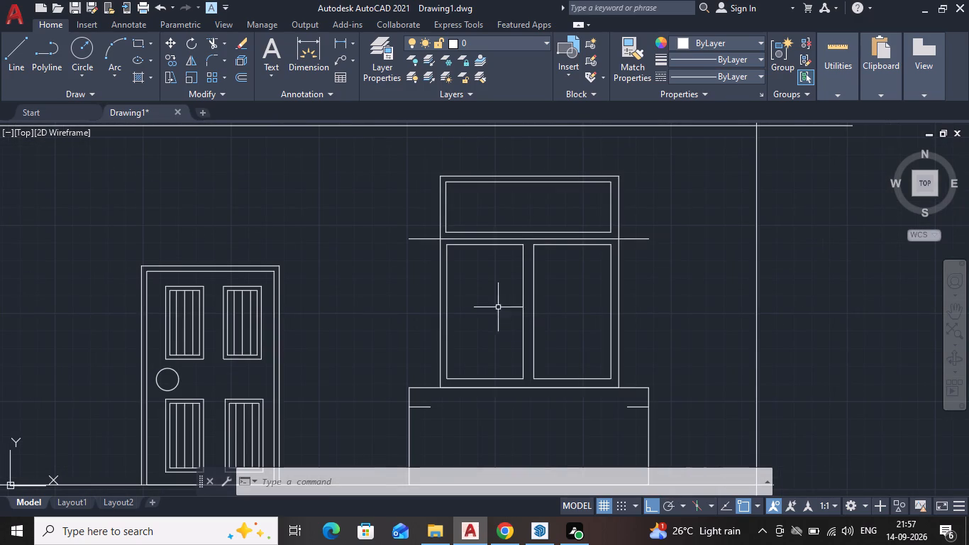
scroll(494, 224, up, 1)
middle_drag(493, 227, 493, 293)
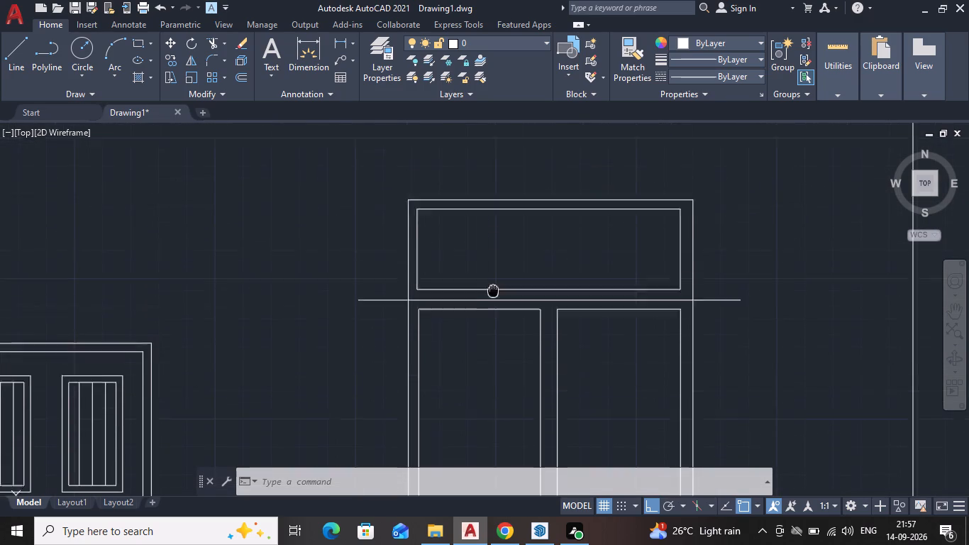
middle_drag(493, 293, 493, 301)
key(l)
key(Return)
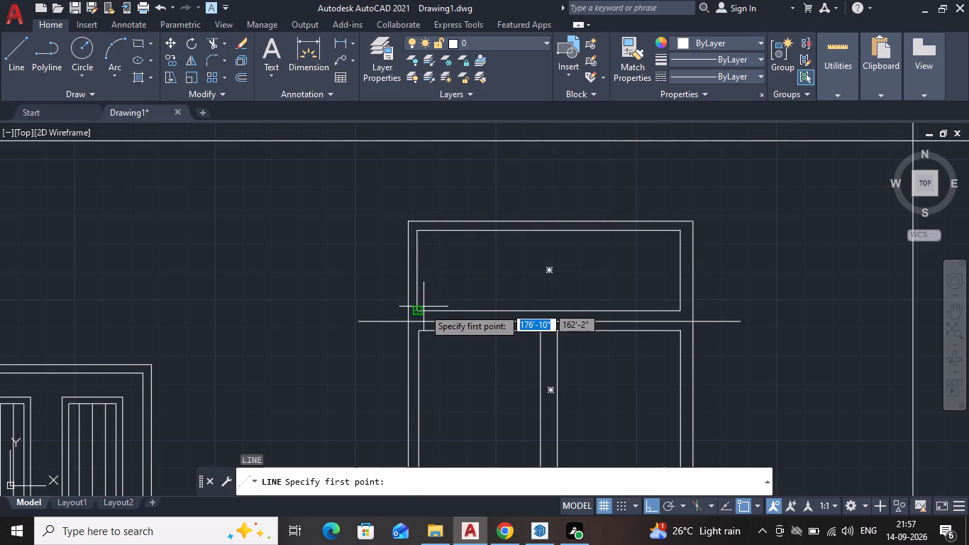
scroll(425, 307, up, 3)
click(419, 321)
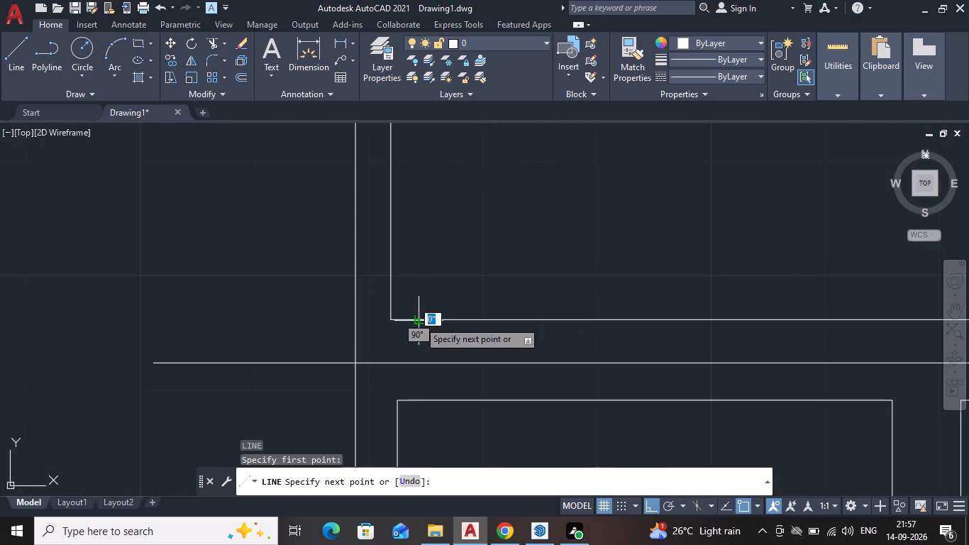
middle_drag(423, 209, 386, 395)
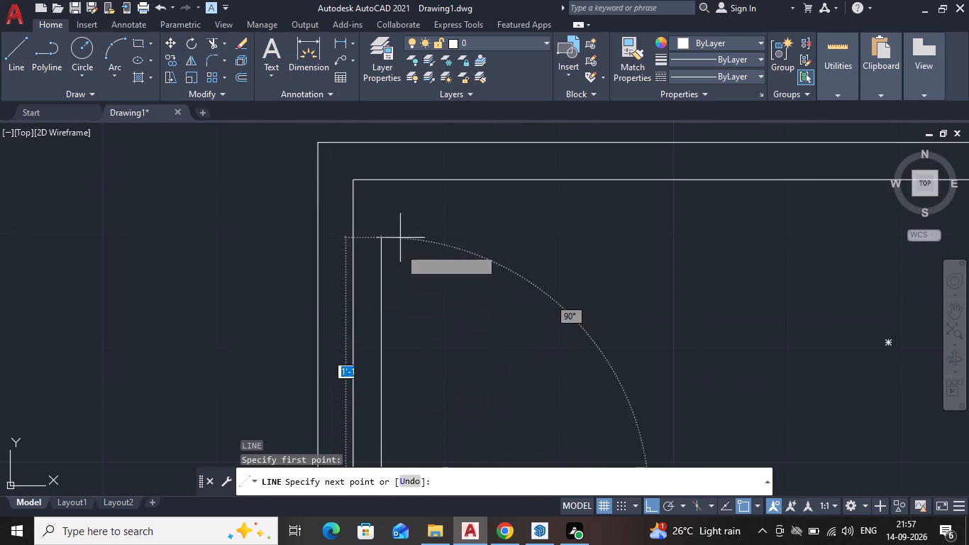
click(397, 210)
scroll(609, 215, down, 1)
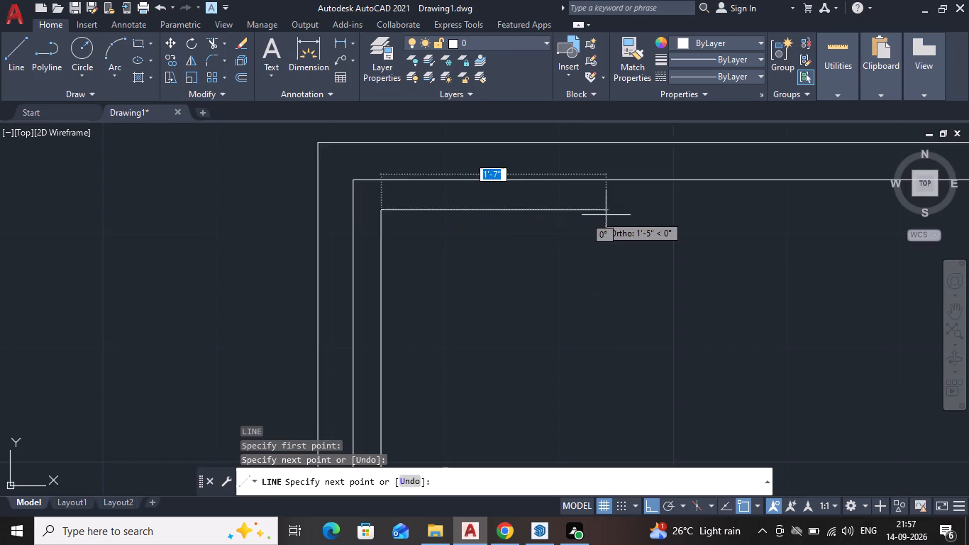
middle_drag(611, 215, 383, 275)
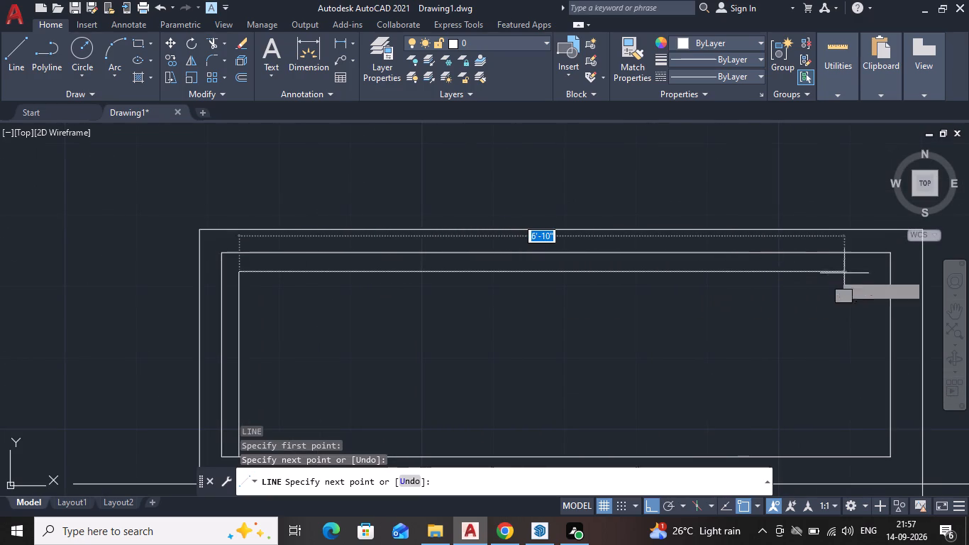
click(895, 268)
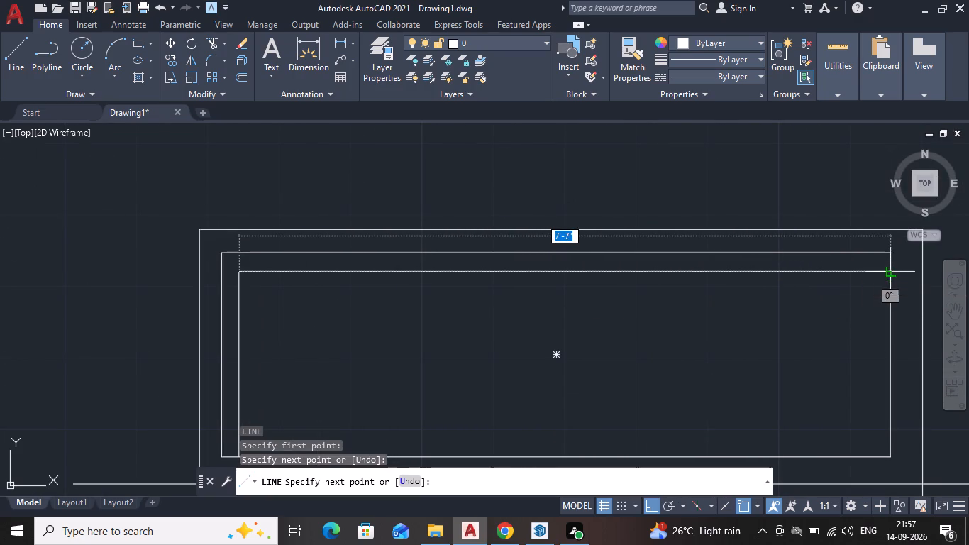
key(Escape)
Draw a vertical line just inside the left window pane's left edge, from its top edge to slightly past its bottom edge.
scroll(774, 328, down, 3)
middle_drag(762, 329, 754, 307)
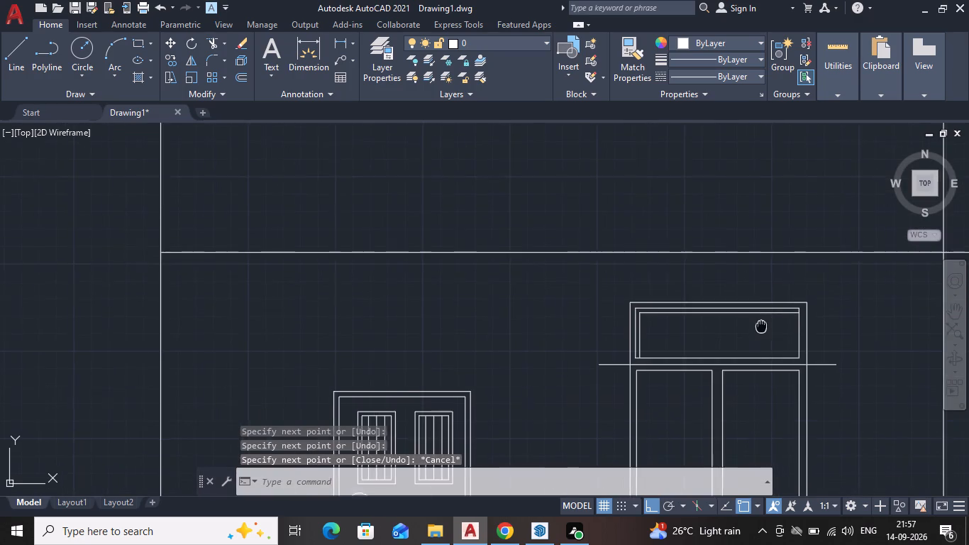
middle_drag(754, 307, 737, 286)
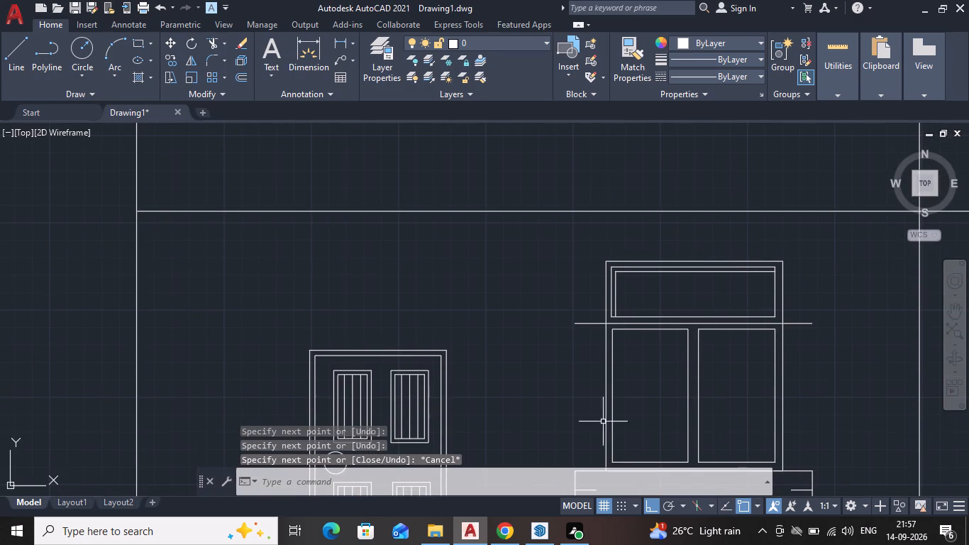
middle_drag(604, 392, 545, 347)
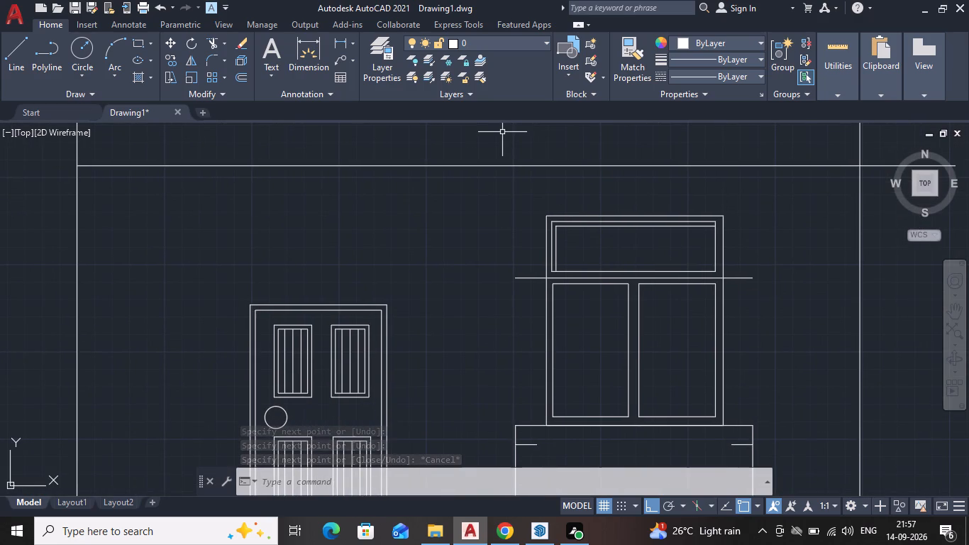
middle_drag(621, 348, 596, 337)
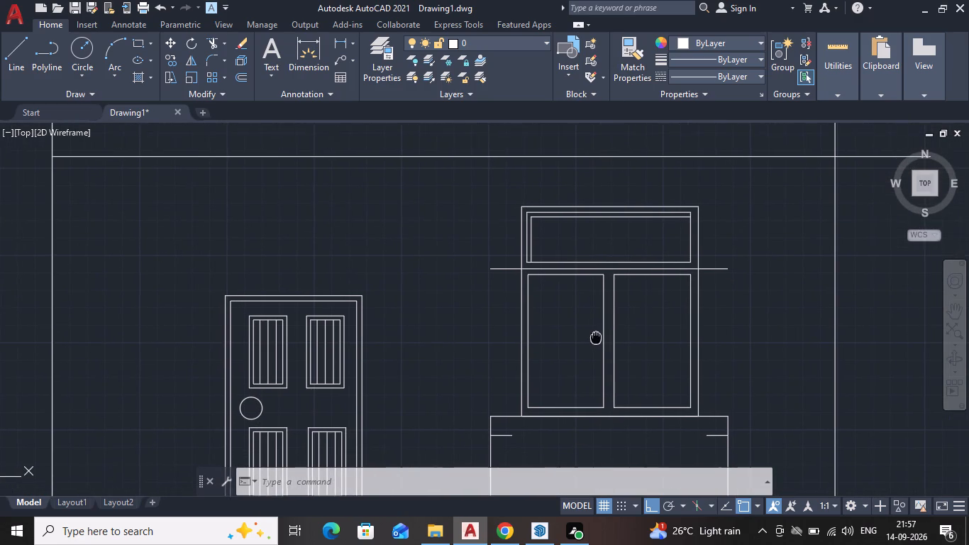
middle_drag(596, 337, 595, 336)
key(l)
key(Return)
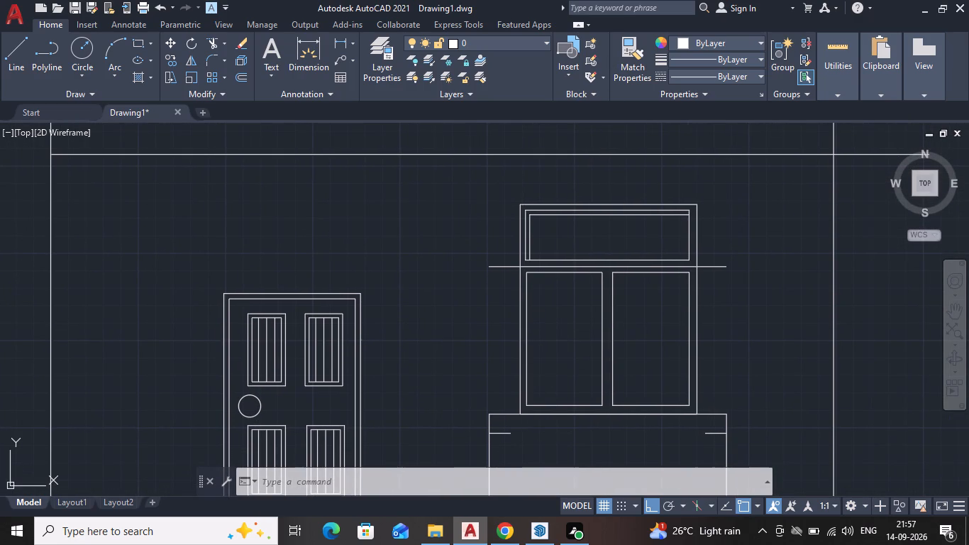
scroll(535, 283, up, 1)
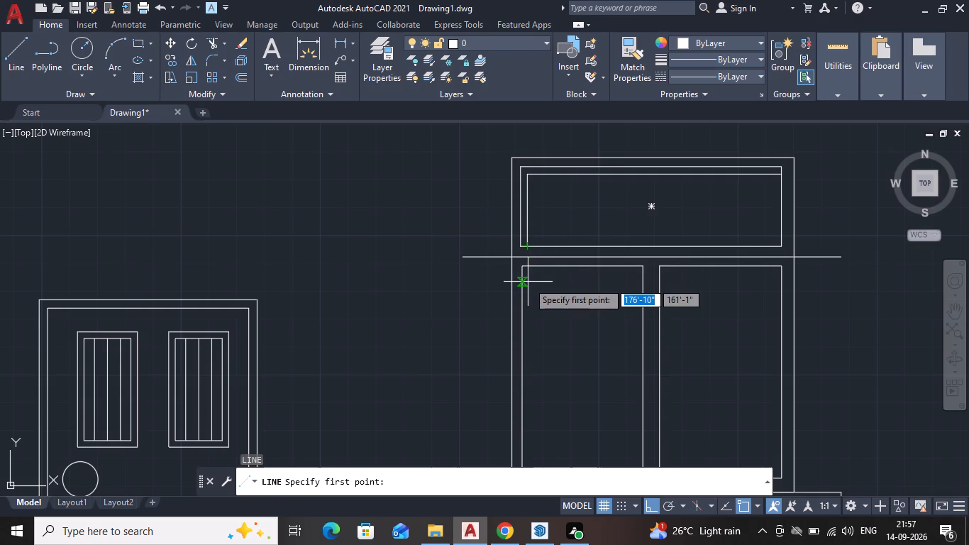
scroll(528, 276, up, 3)
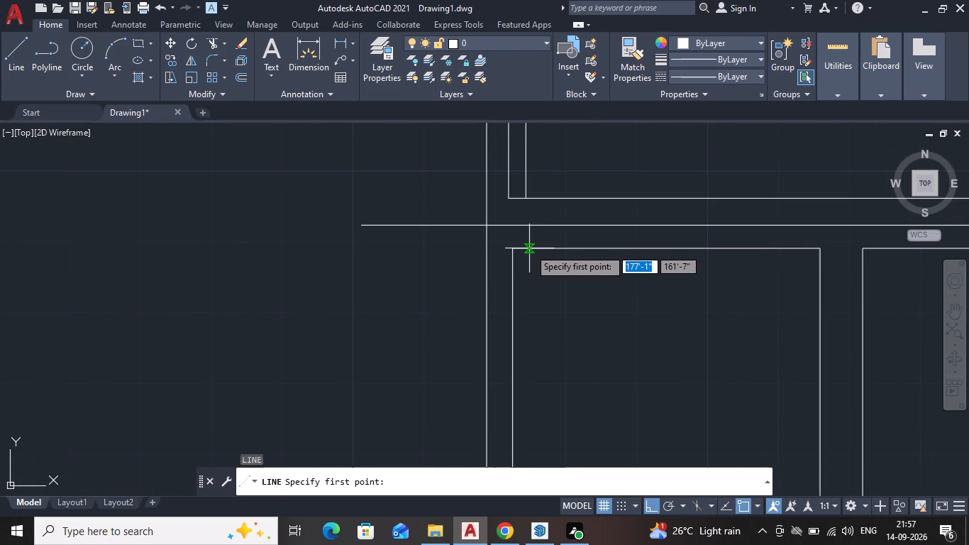
click(529, 248)
scroll(530, 287, down, 2)
middle_drag(528, 287, 498, 251)
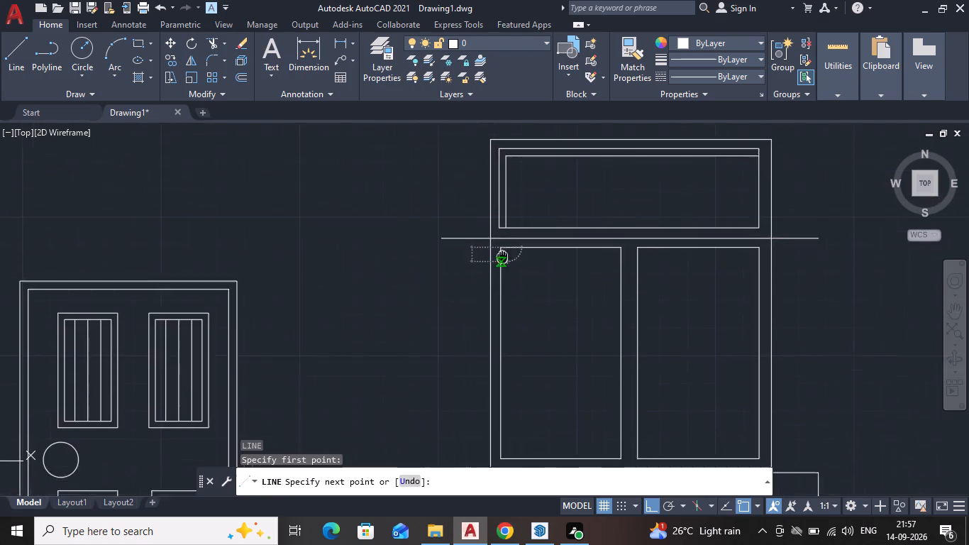
middle_drag(498, 251, 475, 214)
scroll(480, 414, up, 2)
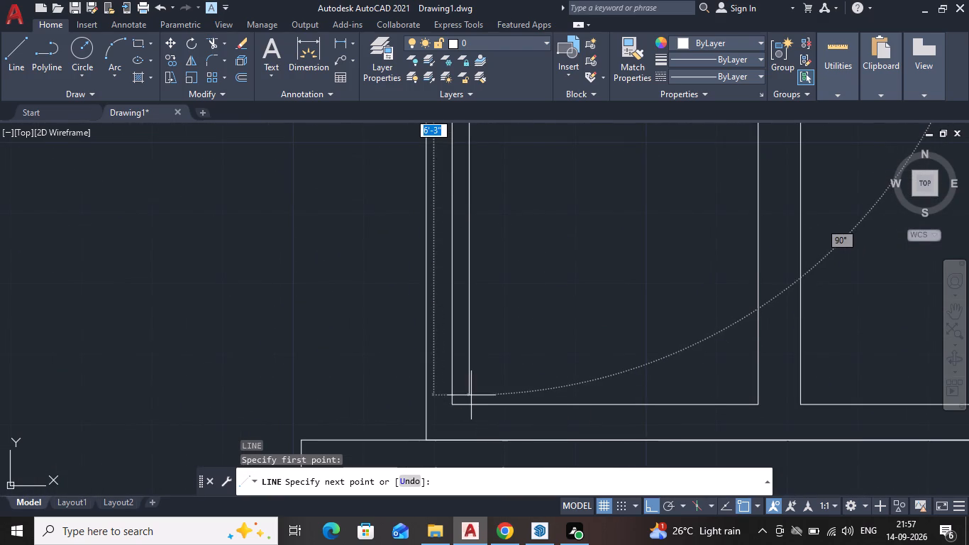
scroll(475, 404, up, 3)
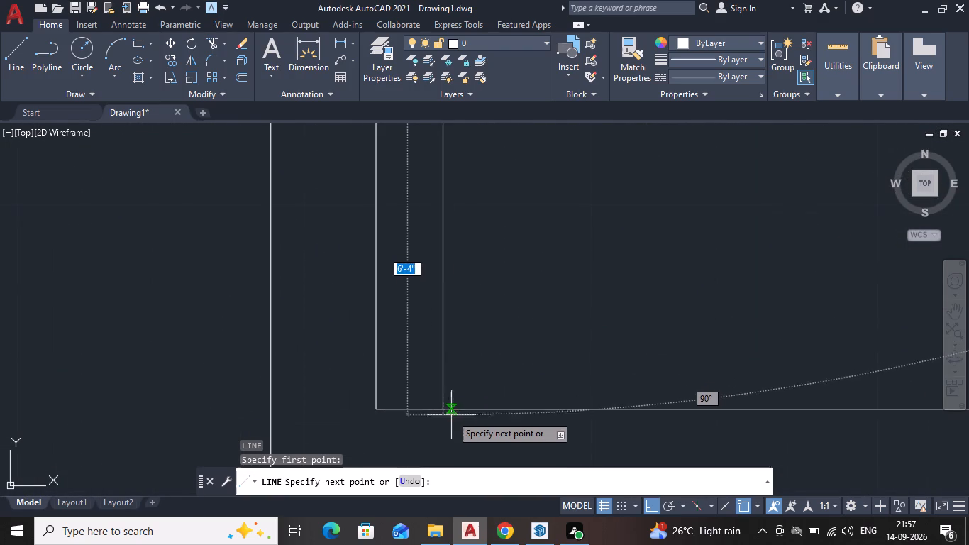
scroll(446, 443, down, 2)
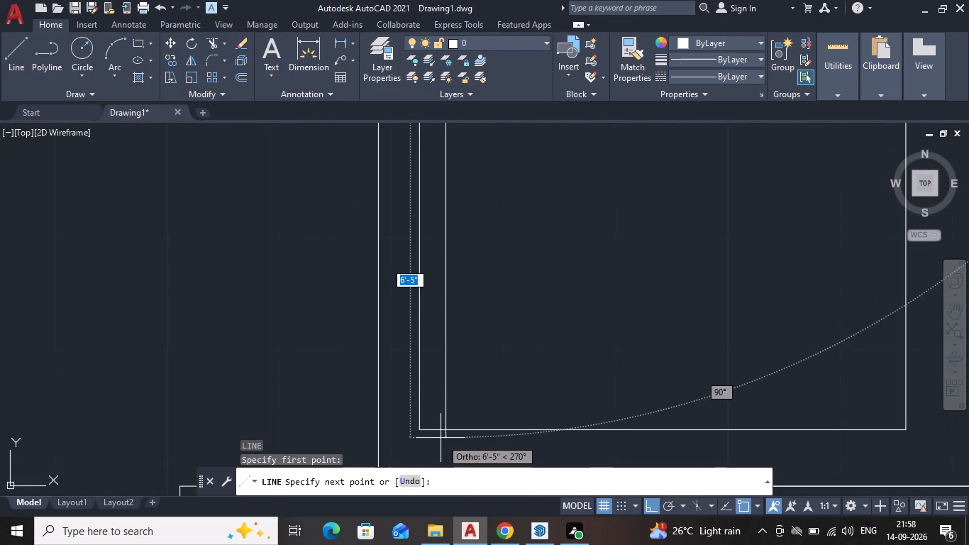
scroll(448, 448, down, 2)
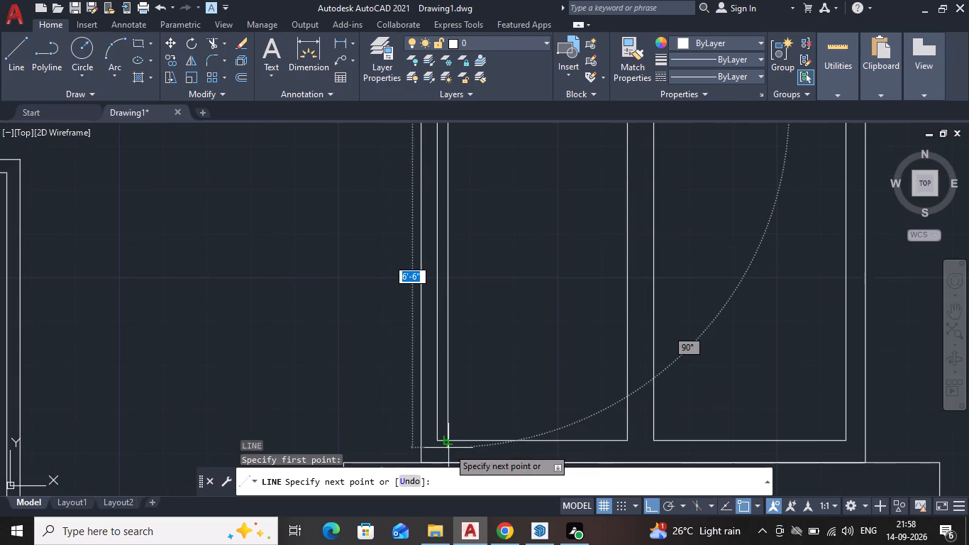
click(448, 455)
key(Escape)
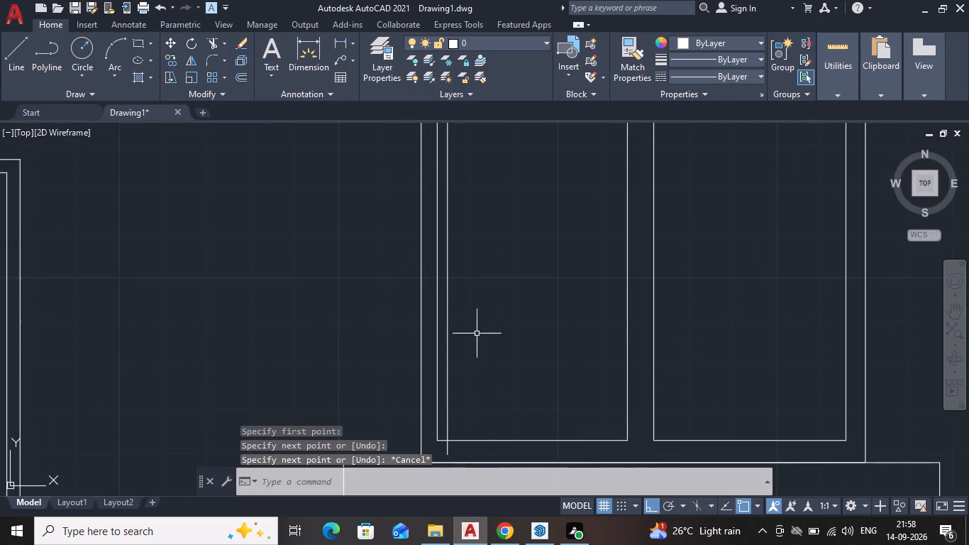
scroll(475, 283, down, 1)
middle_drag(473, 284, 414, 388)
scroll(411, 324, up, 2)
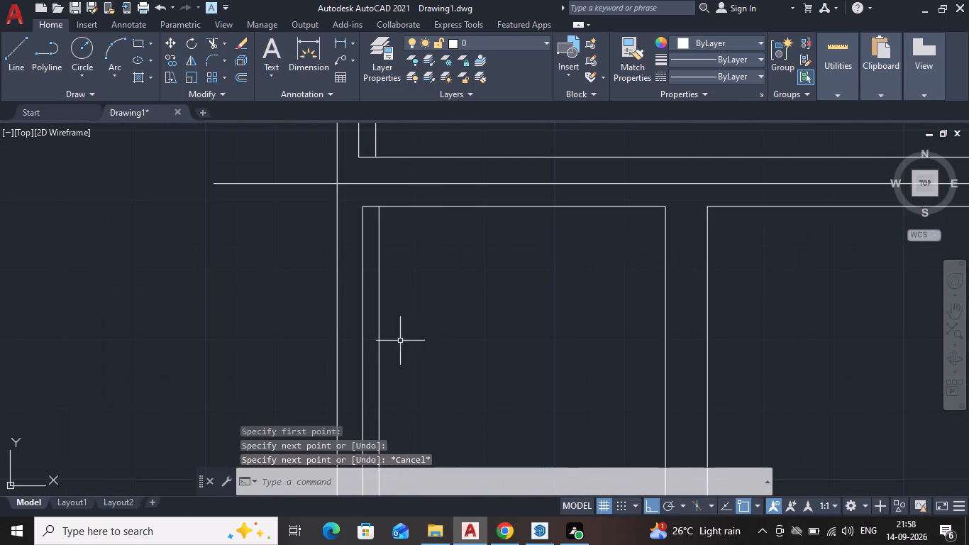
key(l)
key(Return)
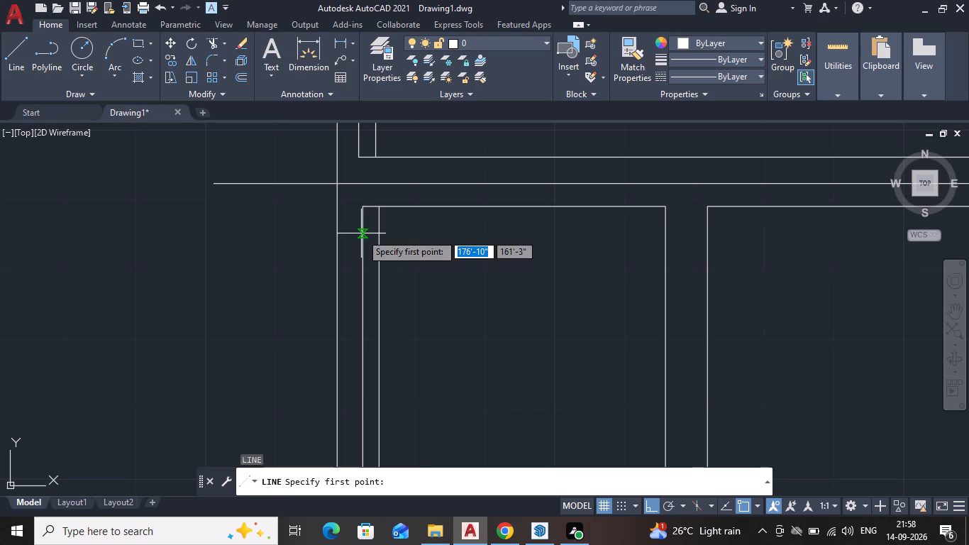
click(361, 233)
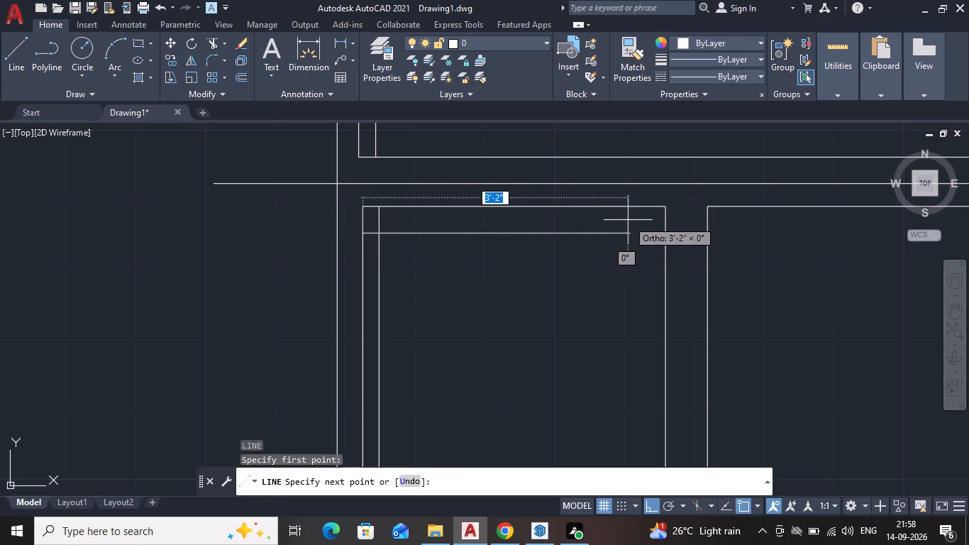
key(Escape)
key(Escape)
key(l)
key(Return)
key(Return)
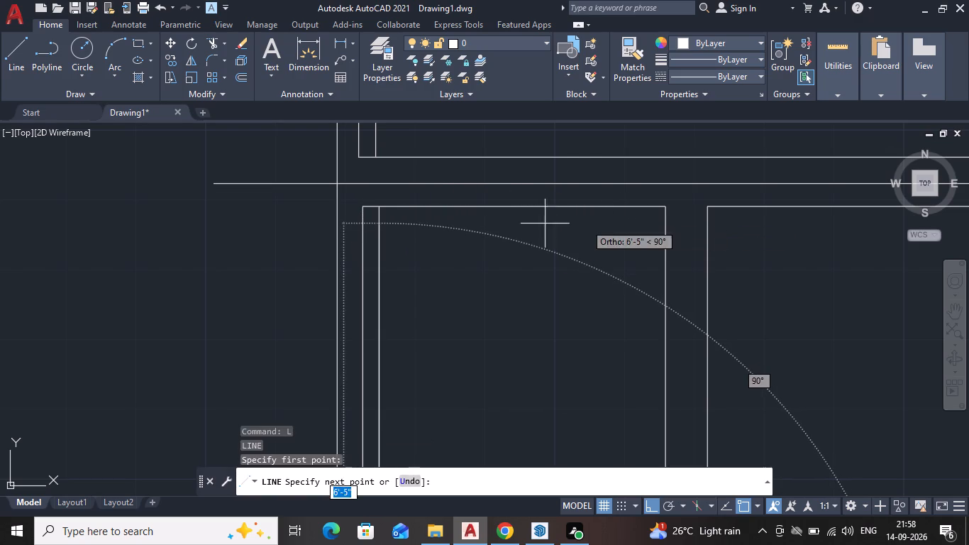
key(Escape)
Draw a horizontal line just below the left window pane's top edge, from its left edge to slightly past its right edge.
key(l)
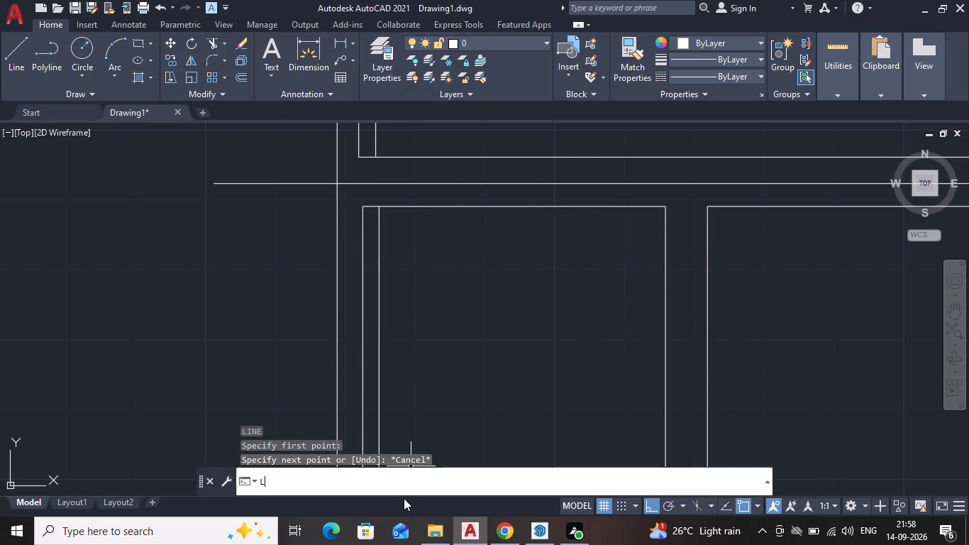
key(Return)
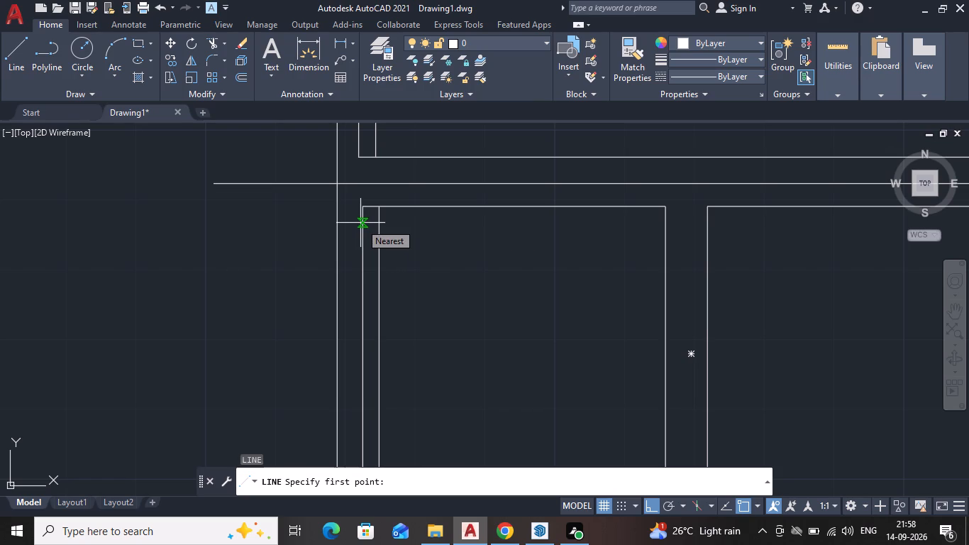
click(362, 223)
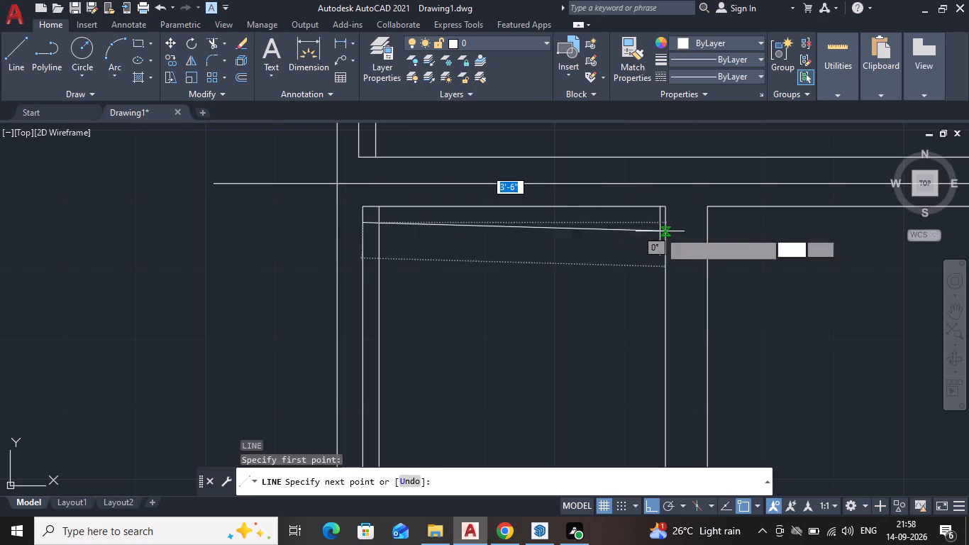
click(675, 224)
key(Escape)
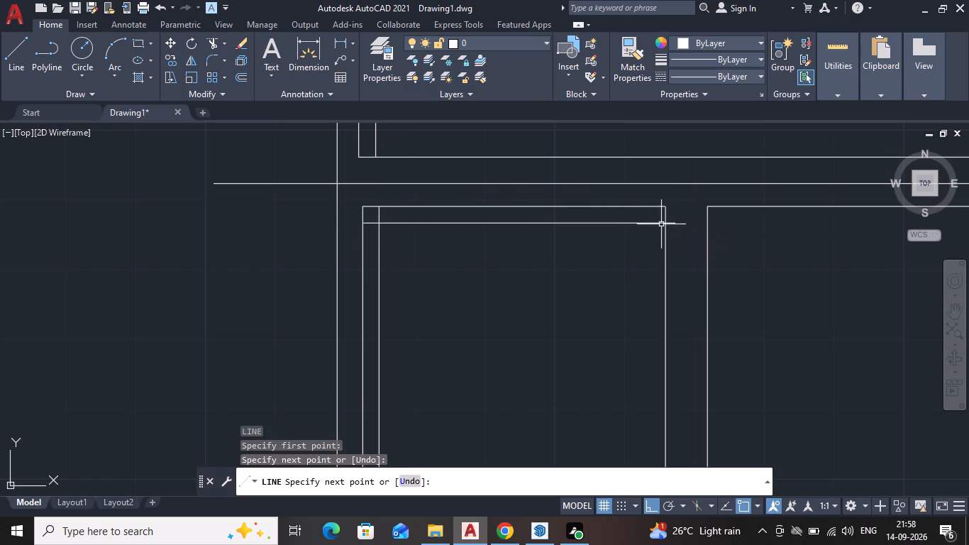
Trim the new horizontal line's overhang past the left pane's right edge and both inner lines' stubs at the pane's upper-left corner.
text(TR)
key(Return)
key(Return)
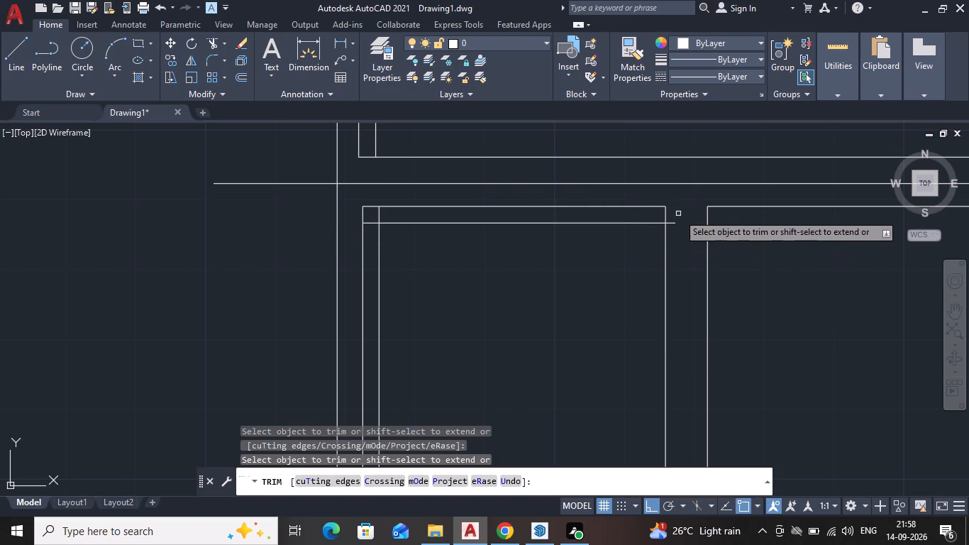
scroll(675, 219, up, 3)
drag(660, 209, 653, 266)
scroll(463, 287, down, 4)
middle_drag(482, 285, 568, 285)
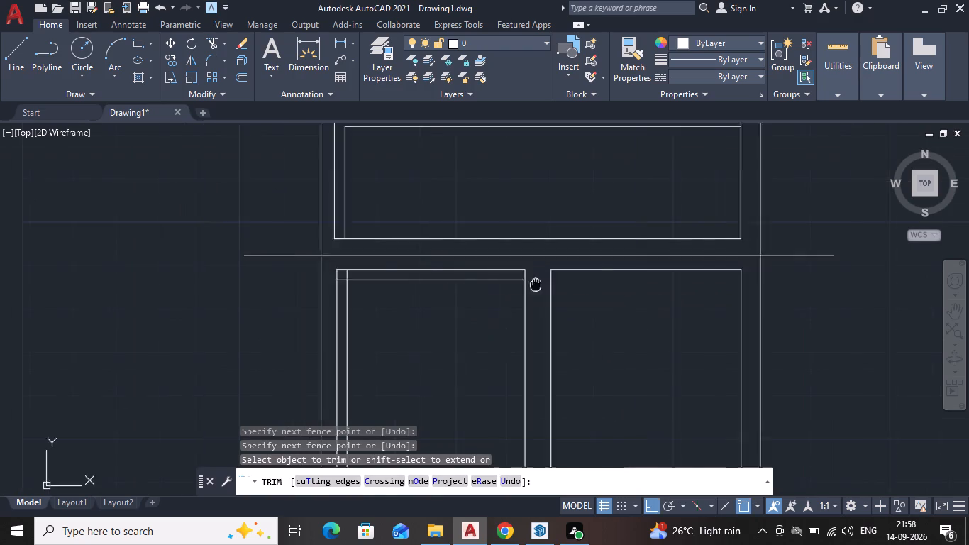
middle_drag(568, 285, 670, 272)
scroll(465, 263, up, 3)
scroll(564, 280, up, 4)
drag(585, 295, 606, 245)
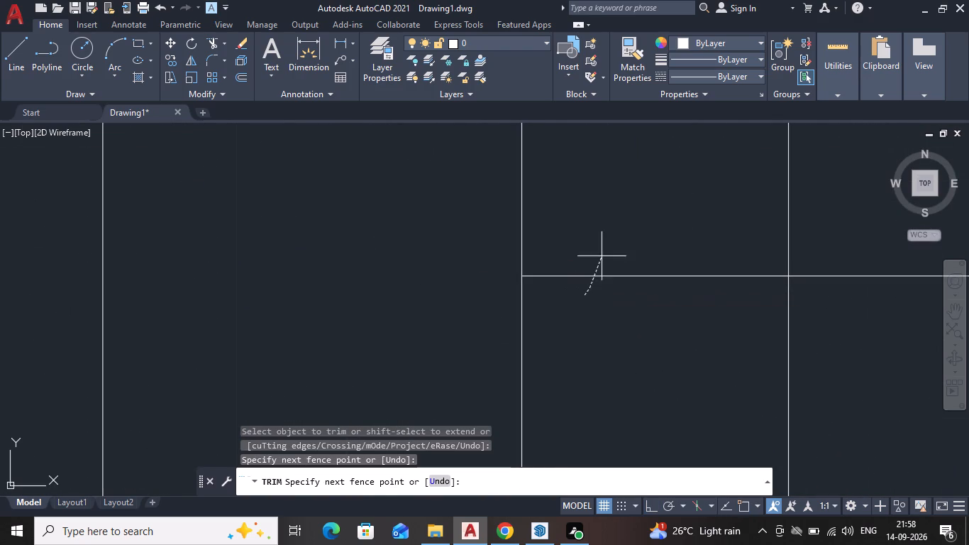
drag(606, 245, 810, 200)
Trim the inner vertical line's overhang below the left pane's bottom edge.
scroll(665, 257, down, 4)
middle_drag(663, 268, 591, 48)
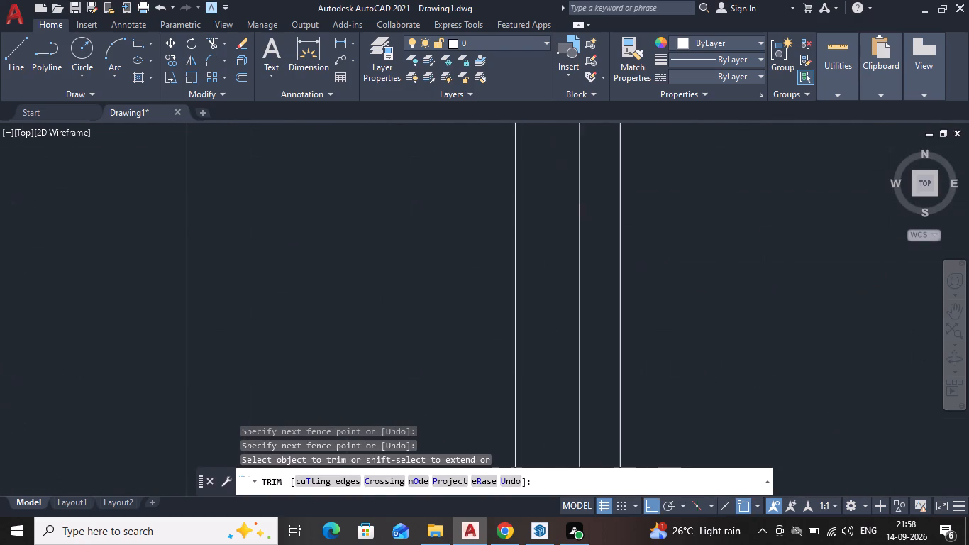
middle_drag(591, 48, 570, 0)
scroll(570, 0, down, 1)
scroll(601, 290, down, 3)
scroll(602, 402, down, 1)
middle_drag(597, 392, 555, 161)
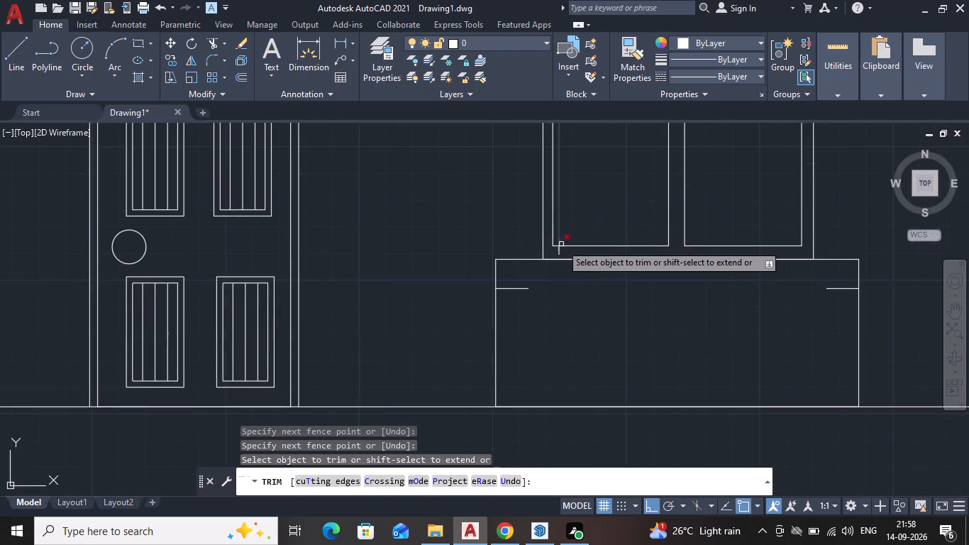
scroll(563, 251, up, 4)
drag(507, 243, 609, 236)
key(Escape)
Erase the two short horizontal lines at the left and right sides of the base rectangle under the window.
scroll(436, 274, down, 5)
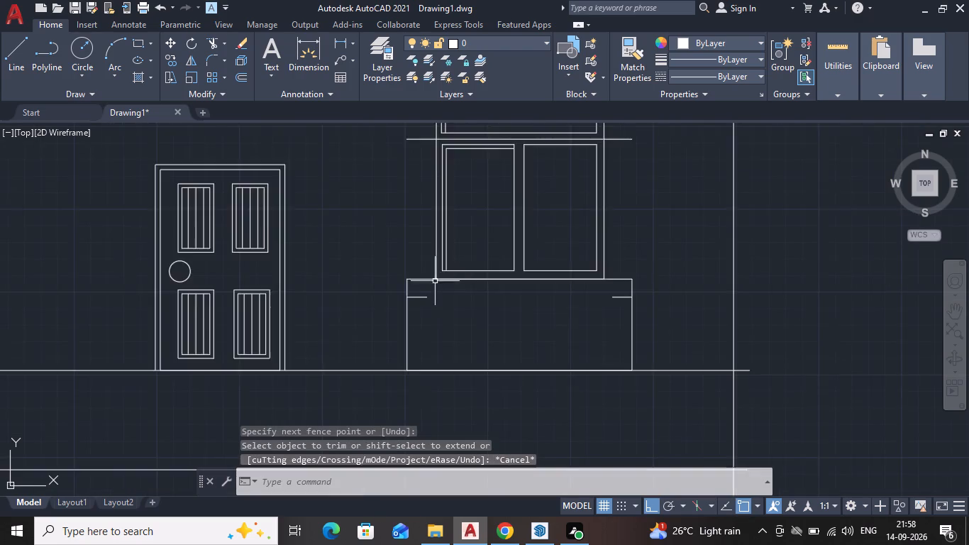
scroll(448, 322, down, 1)
scroll(434, 317, up, 2)
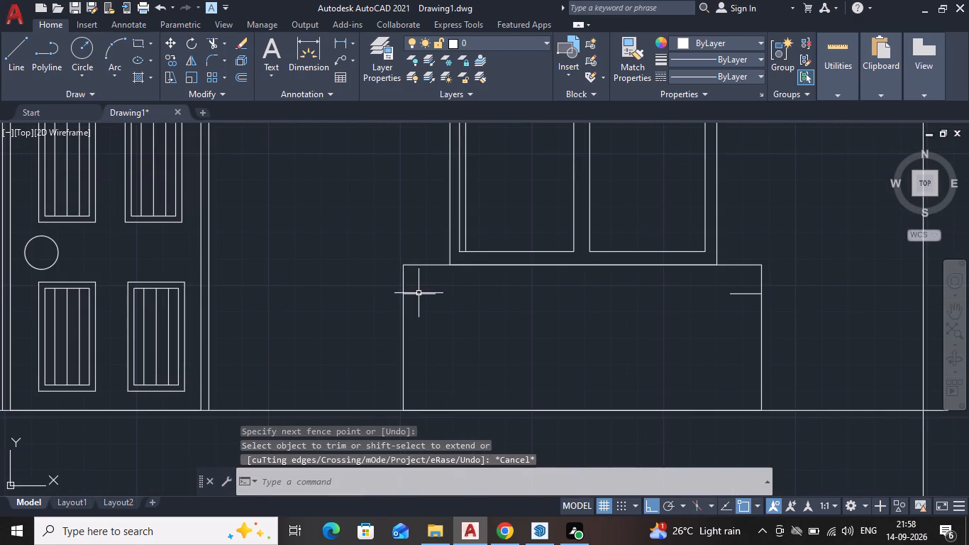
click(419, 293)
key(Delete)
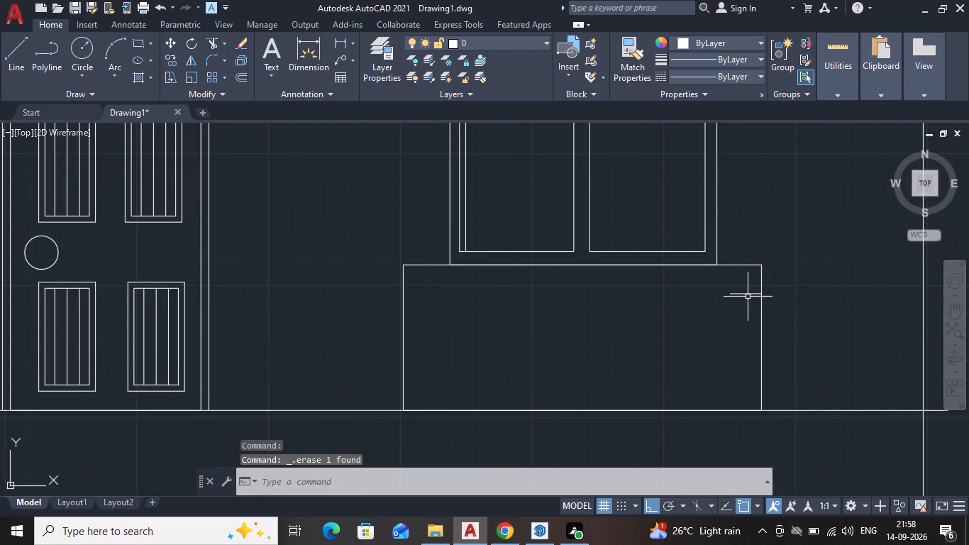
click(747, 298)
click(746, 292)
key(Delete)
Move the left pane's inner vertical line slightly to the right, farther from the pane's left edge.
scroll(614, 291, down, 3)
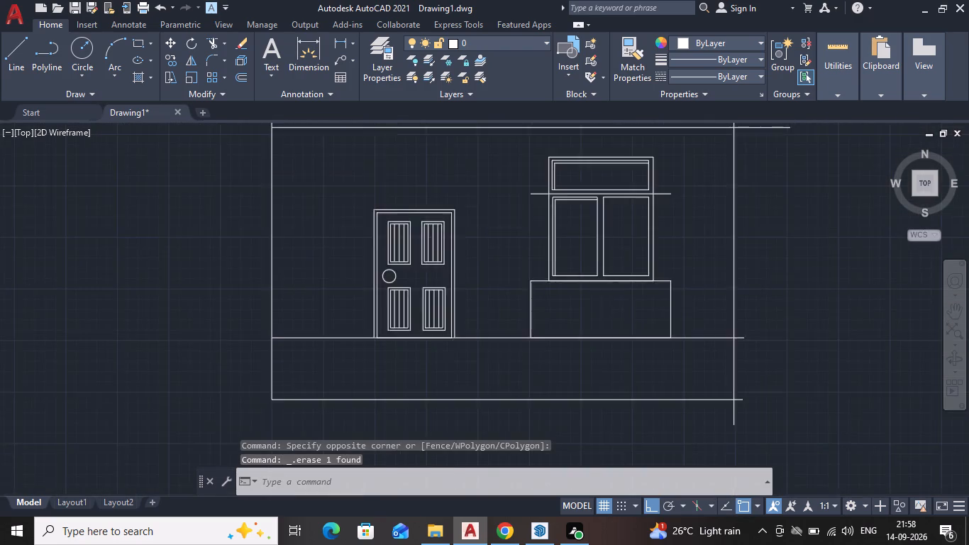
middle_drag(588, 309, 531, 402)
scroll(582, 311, up, 2)
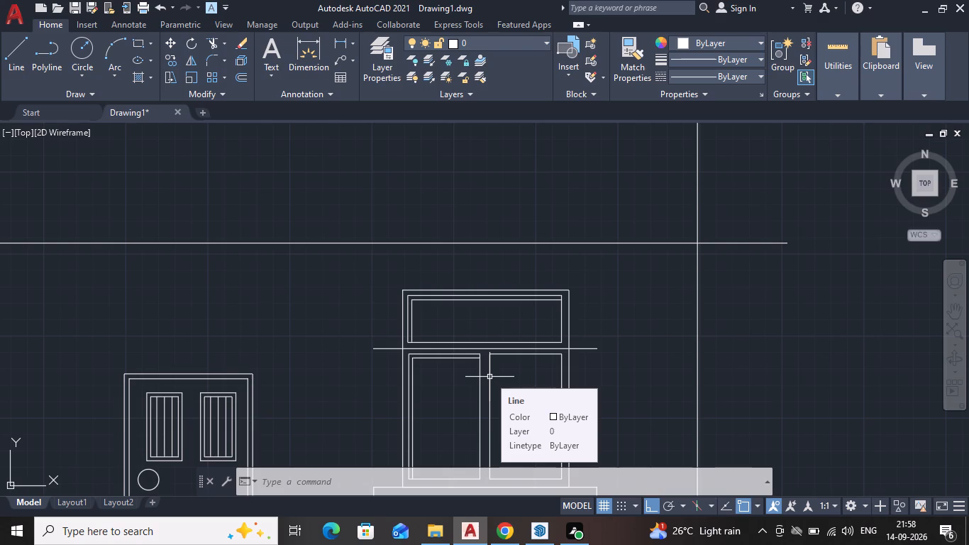
scroll(406, 348, down, 2)
middle_drag(404, 352, 378, 325)
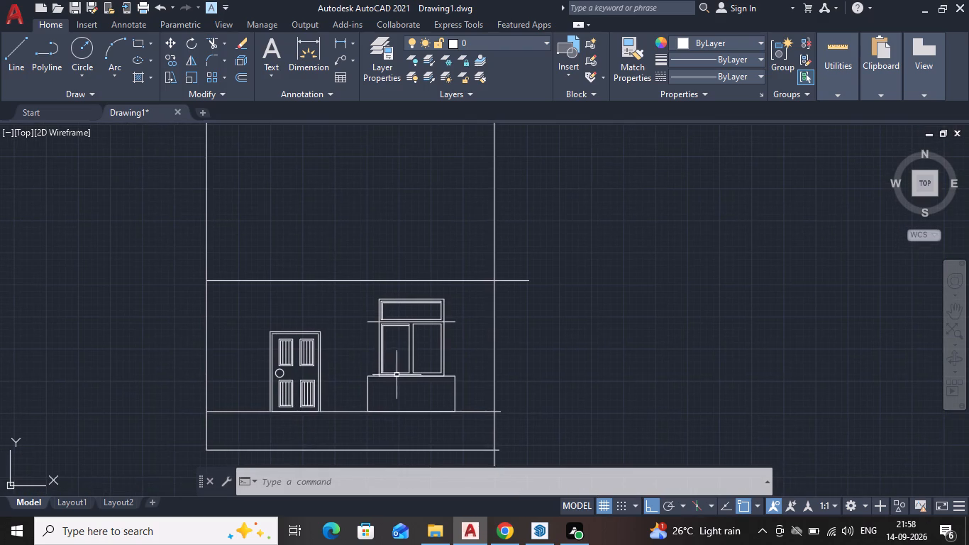
scroll(384, 350, up, 3)
middle_drag(394, 391, 394, 392)
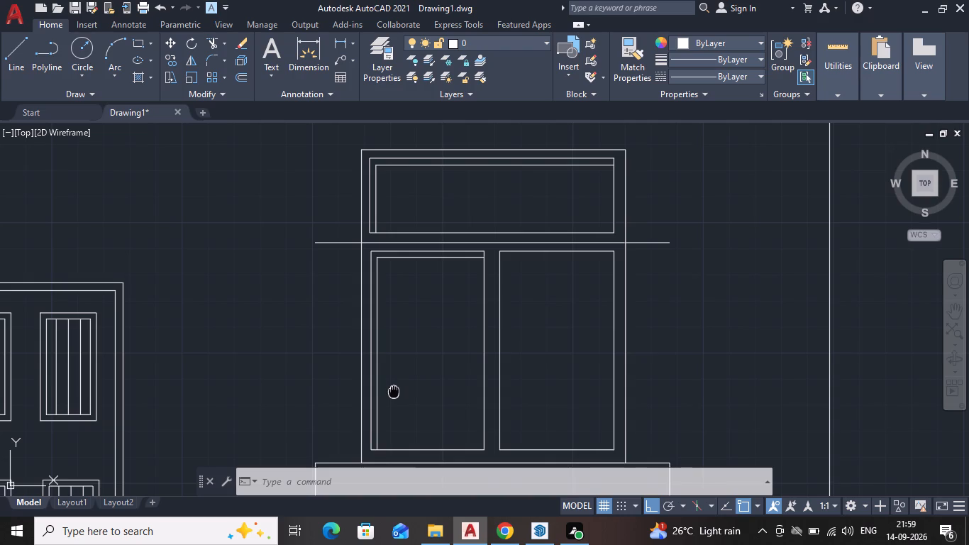
middle_drag(394, 392, 394, 375)
scroll(387, 370, up, 1)
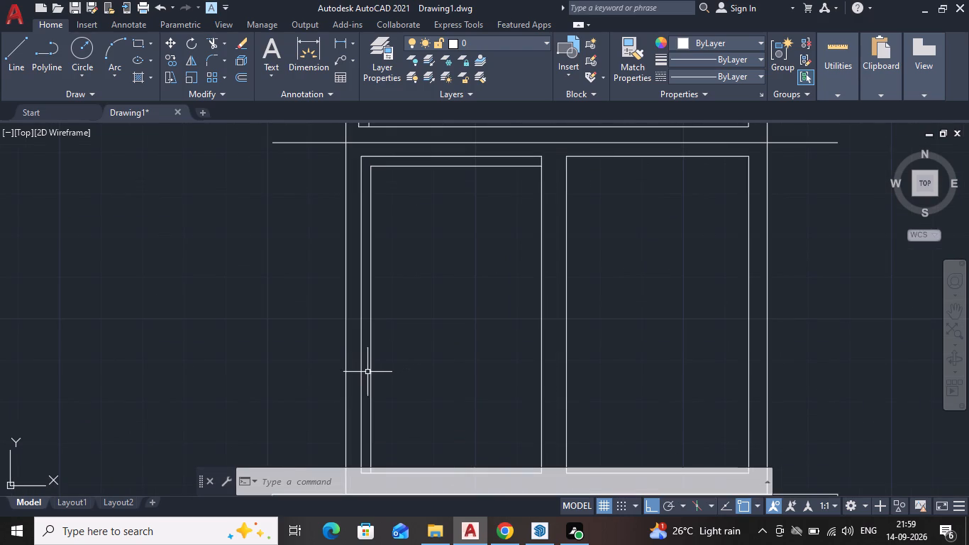
click(371, 369)
scroll(404, 395, down, 1)
middle_drag(404, 390, 386, 328)
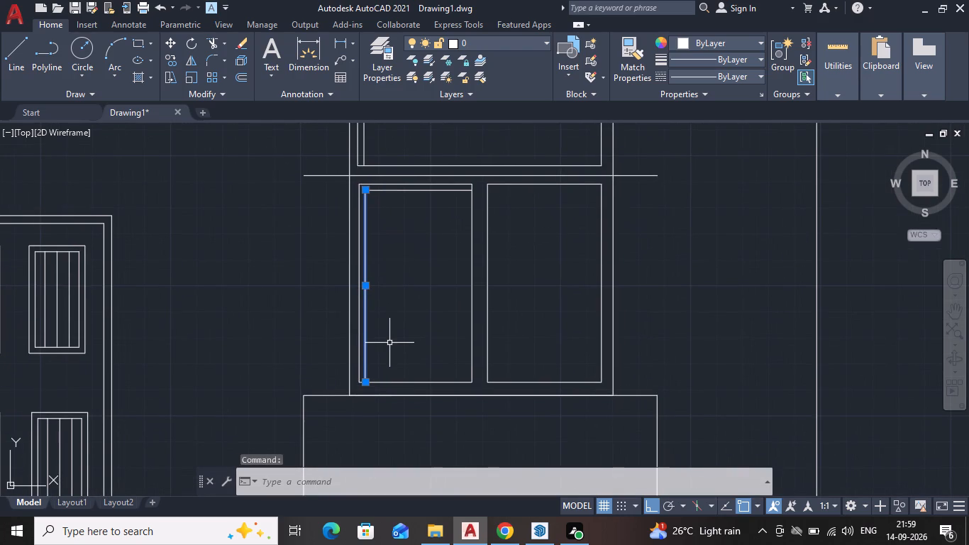
key(m)
key(Return)
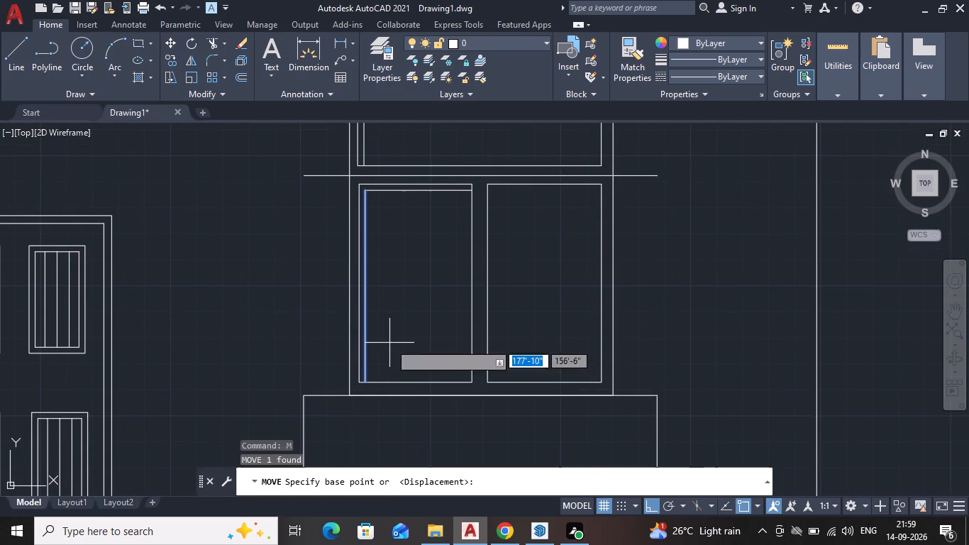
click(366, 382)
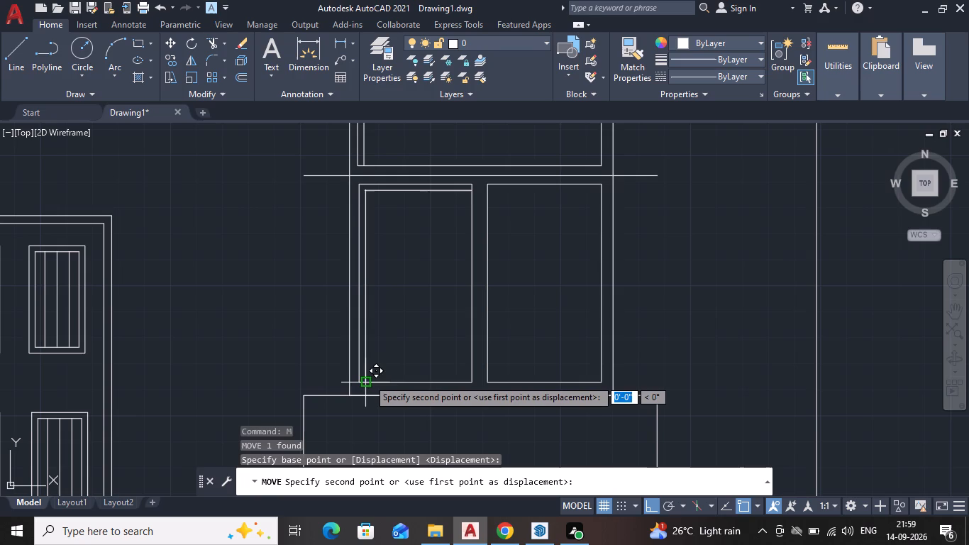
click(373, 377)
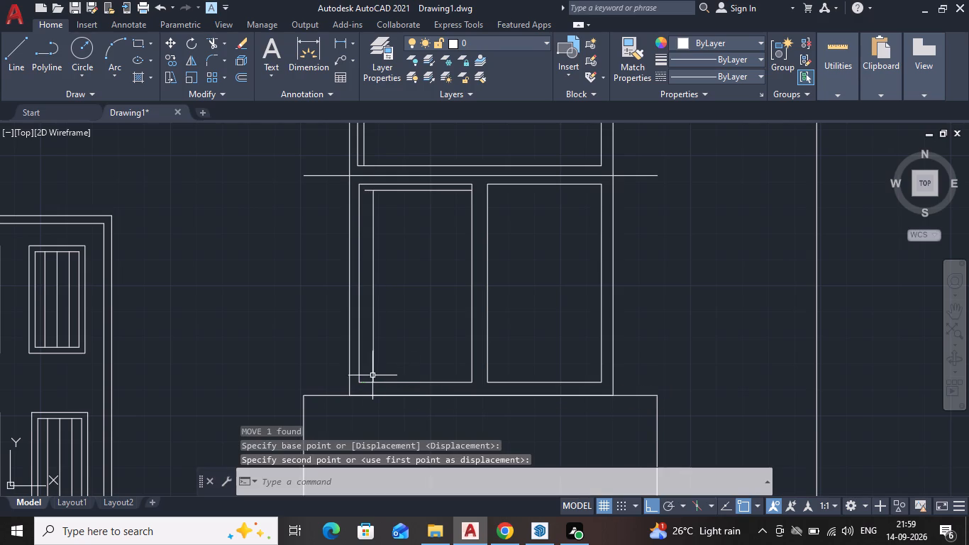
Move the left pane's inner horizontal line down about 2", farther from the pane's top edge.
scroll(402, 214, up, 1)
middle_drag(402, 214, 410, 268)
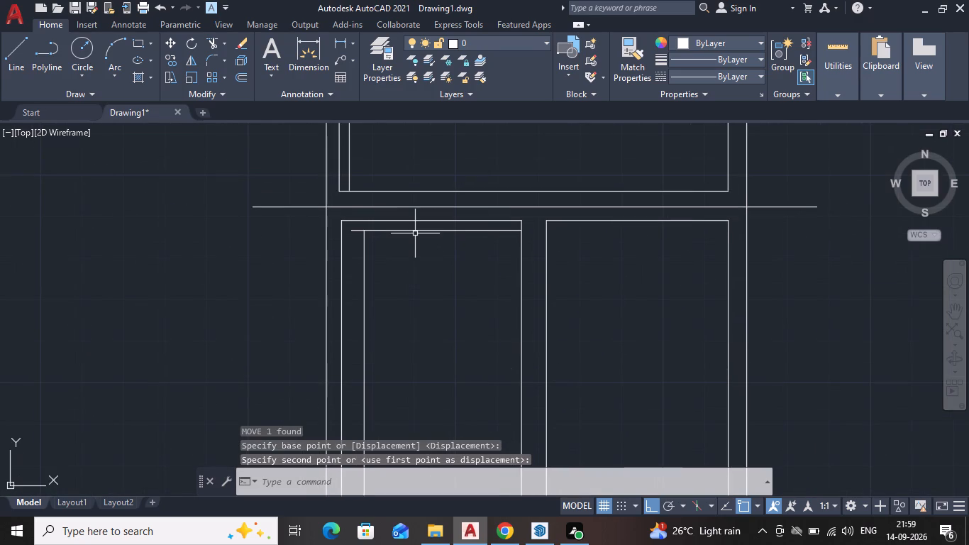
click(415, 230)
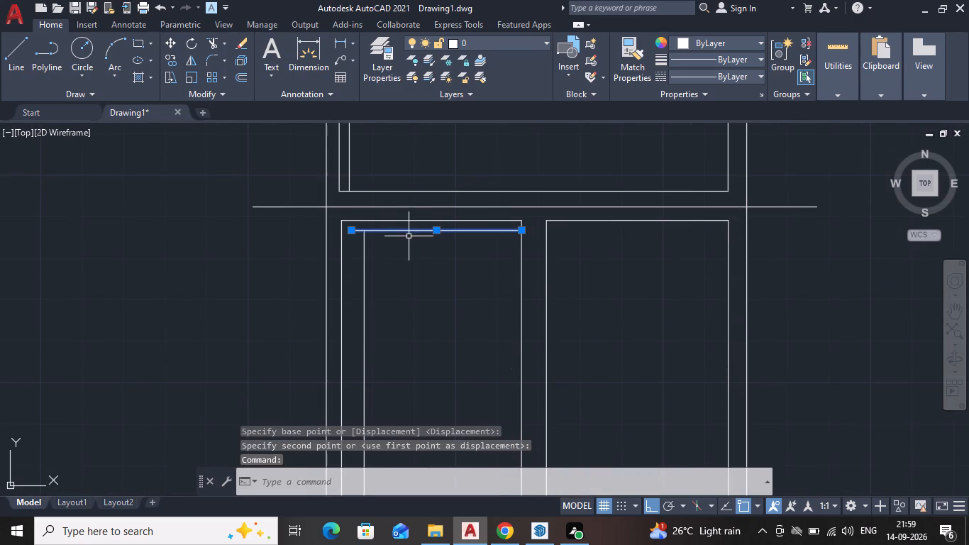
key(m)
key(Return)
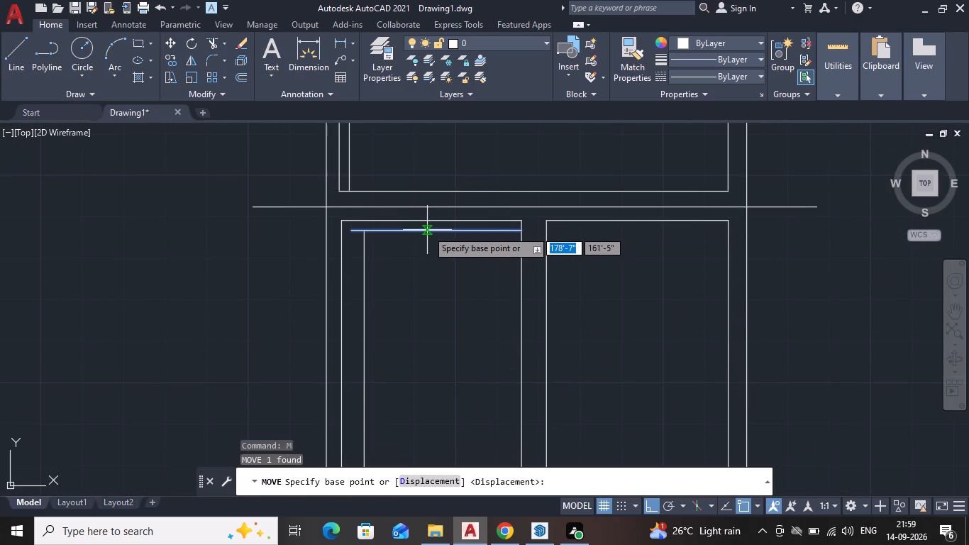
click(427, 231)
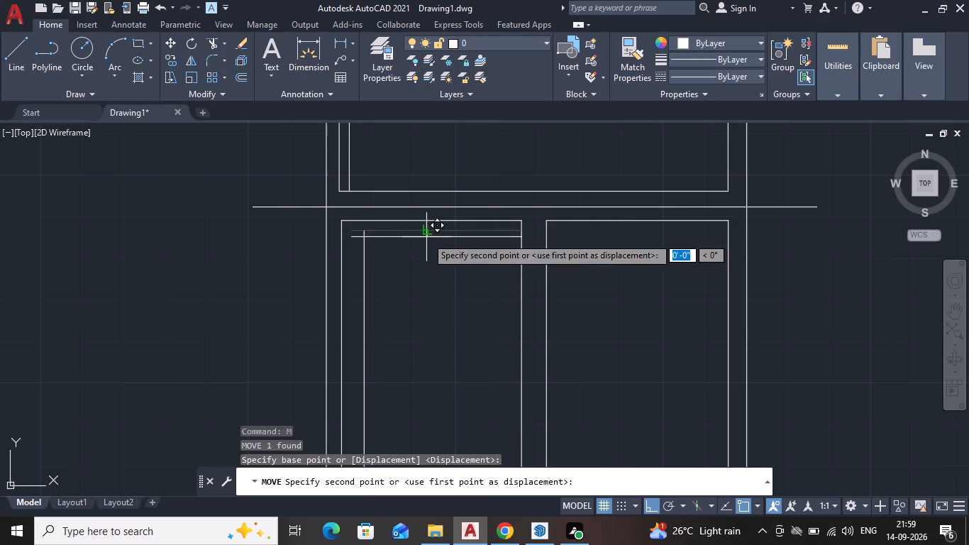
click(426, 237)
click(443, 232)
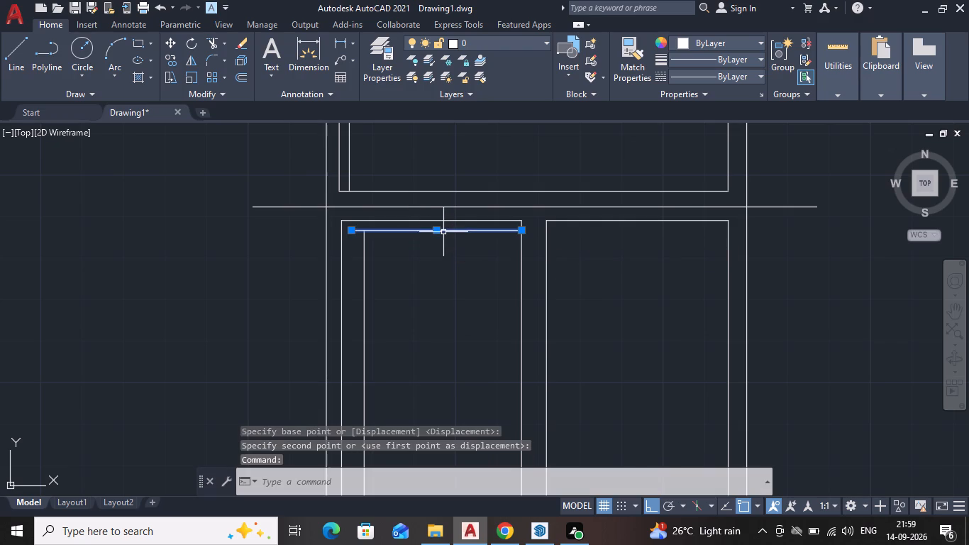
key(m)
key(Return)
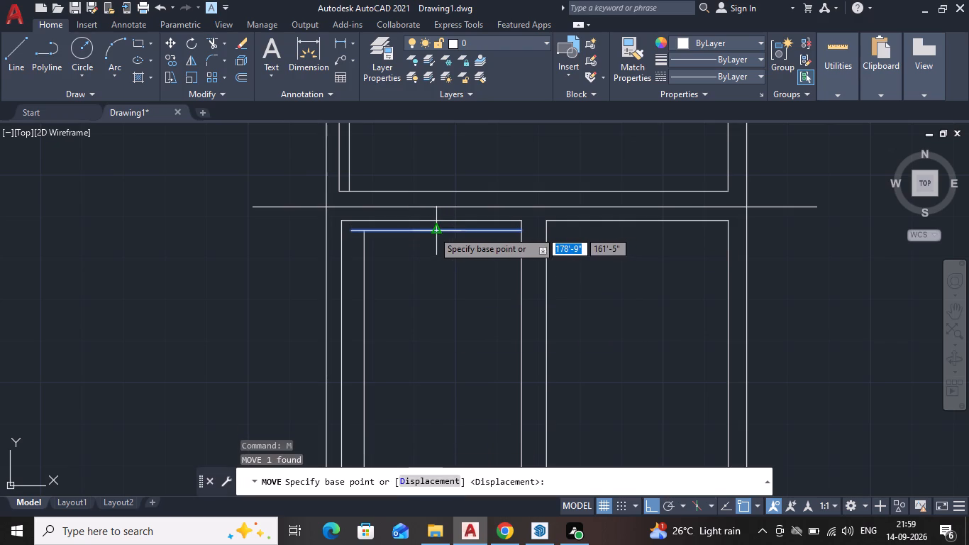
click(362, 231)
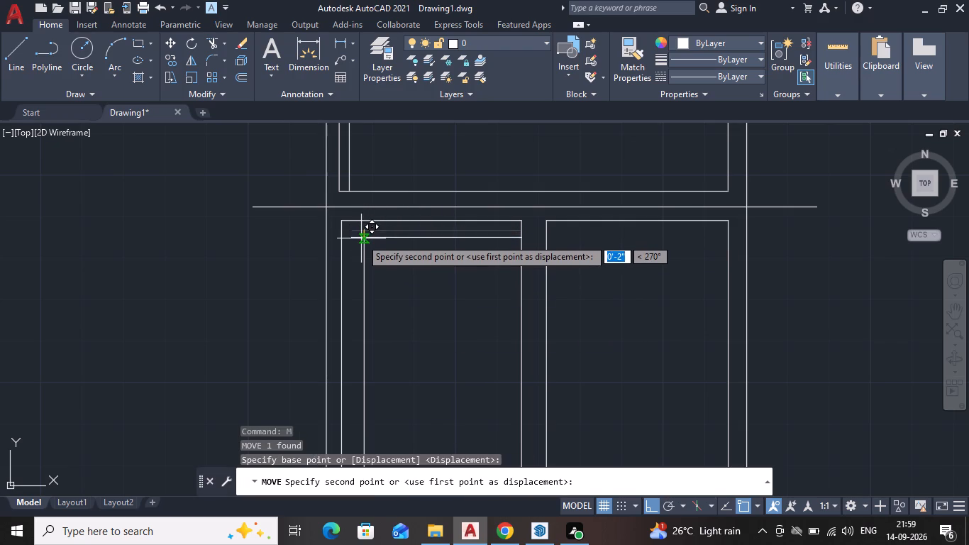
click(361, 239)
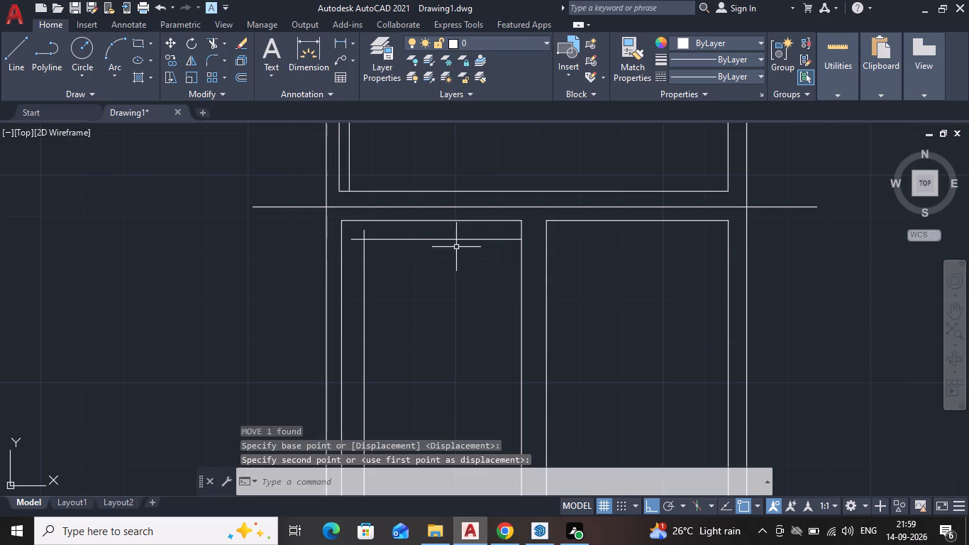
Move the upper light's inner vertical line about 3" to the right, farther from the light's left edge.
scroll(385, 236, down, 1)
middle_drag(387, 241, 365, 413)
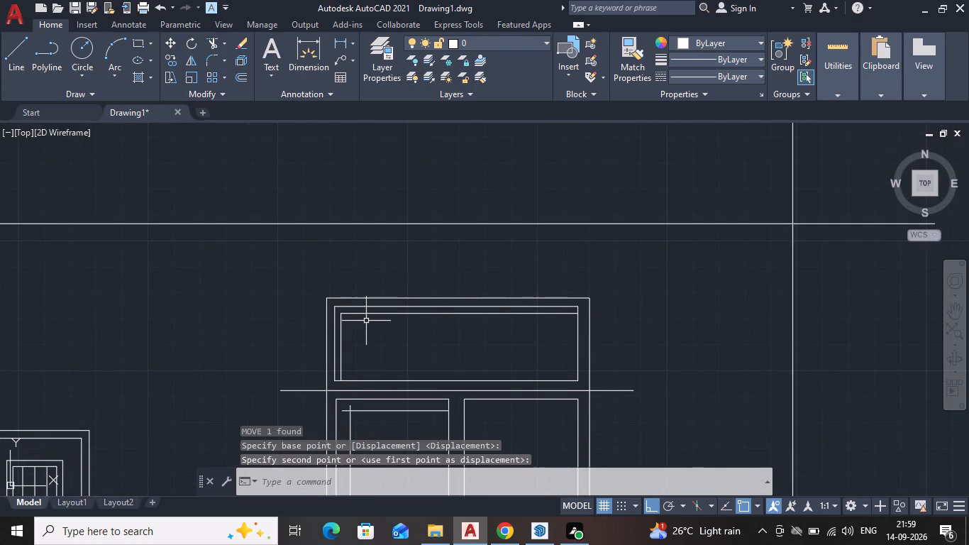
middle_drag(340, 343, 345, 312)
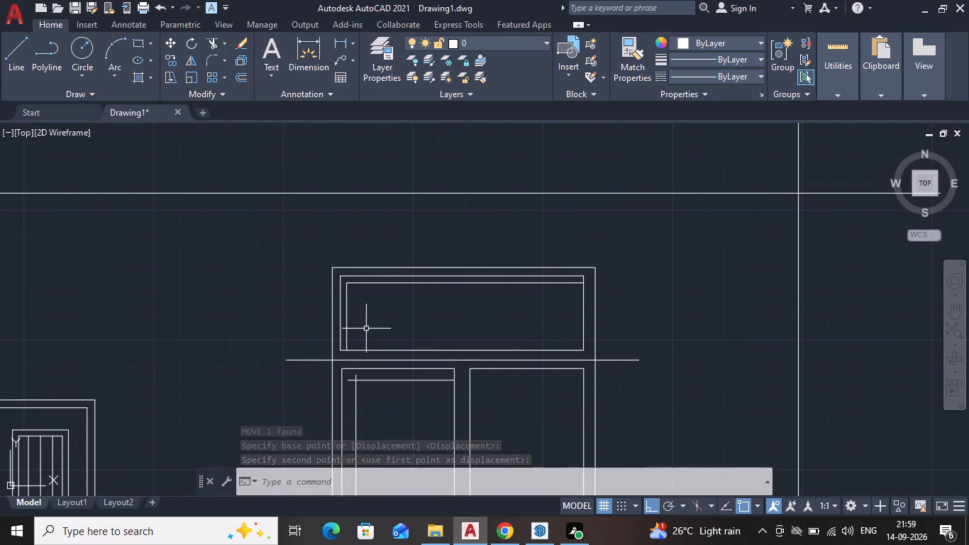
scroll(366, 329, up, 1)
middle_drag(369, 329, 397, 326)
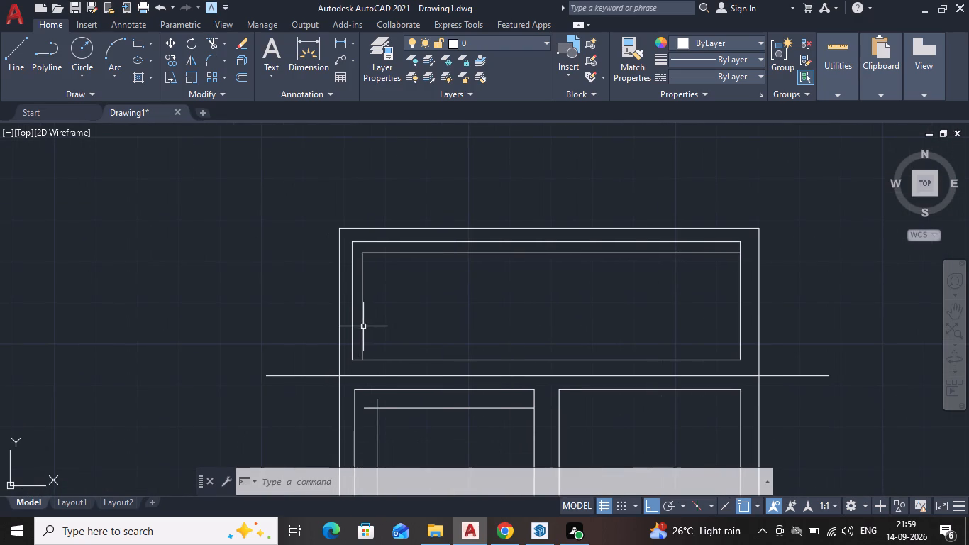
click(362, 326)
key(m)
key(Return)
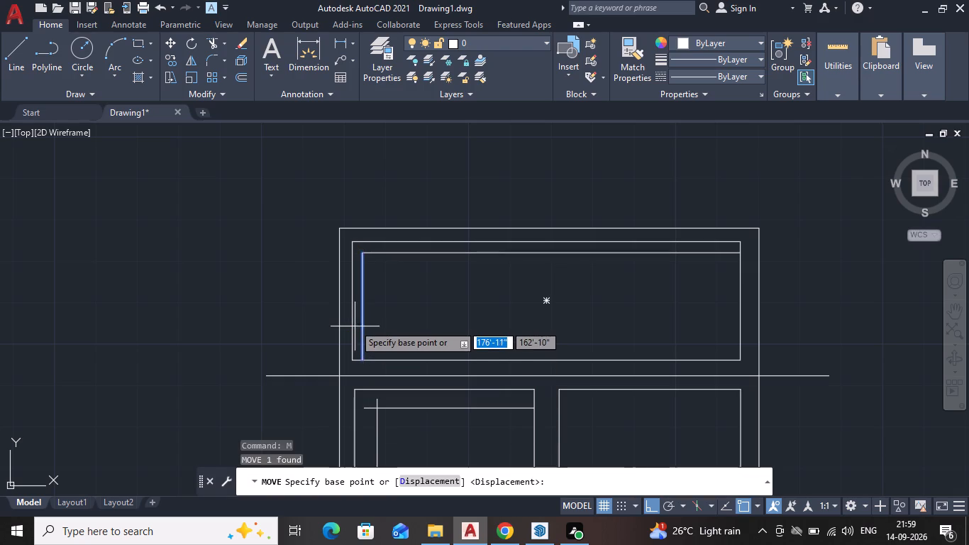
click(362, 357)
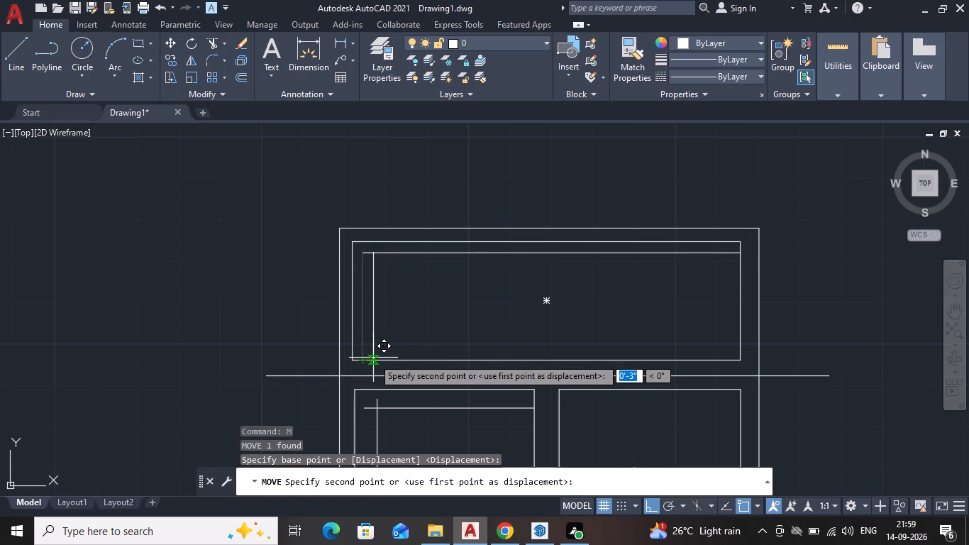
click(376, 358)
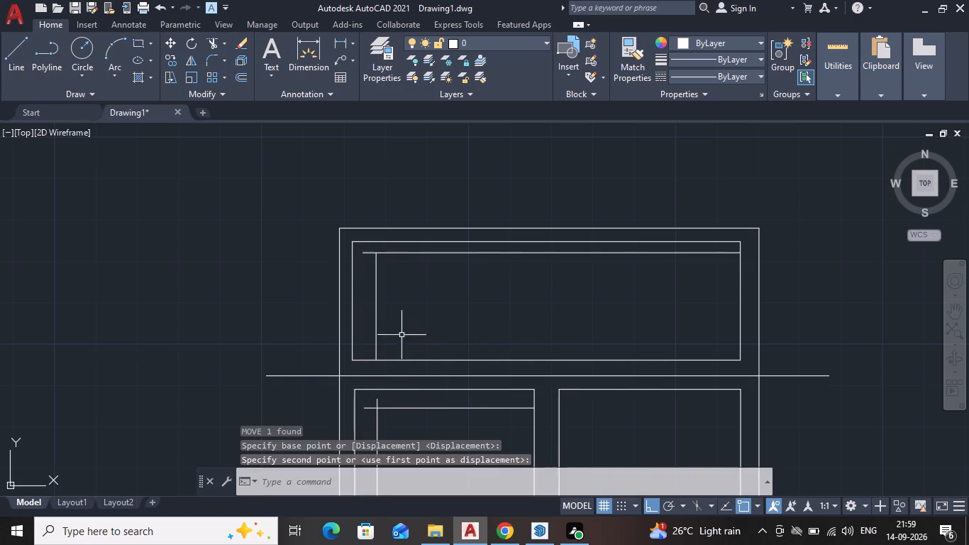
Move the upper light's inner horizontal line slightly down, farther from the light's top edge.
click(411, 255)
key(m)
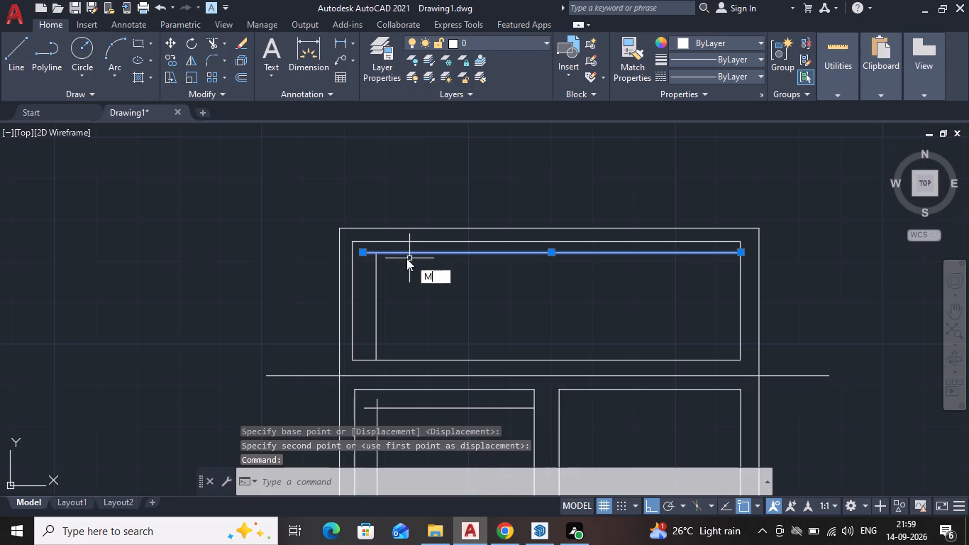
key(Return)
click(375, 257)
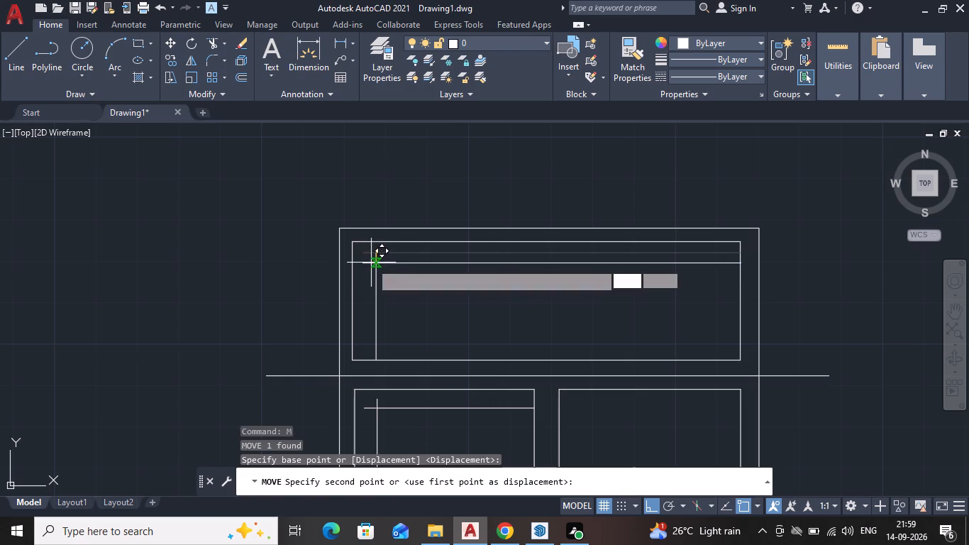
click(371, 262)
key(Escape)
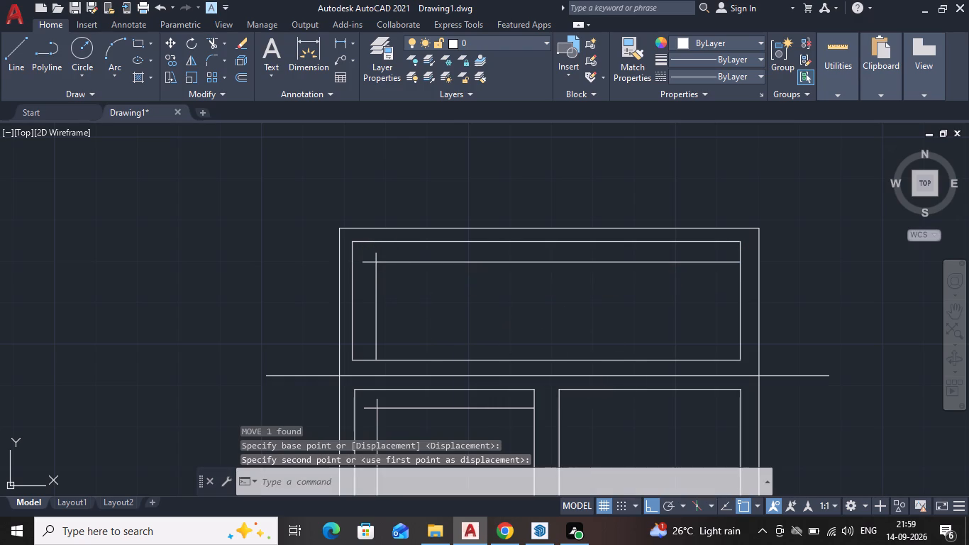
Copy the left pane's inner vertical line about 4'-2" to the right, into the right pane.
scroll(594, 395, down, 1)
middle_drag(593, 395, 574, 221)
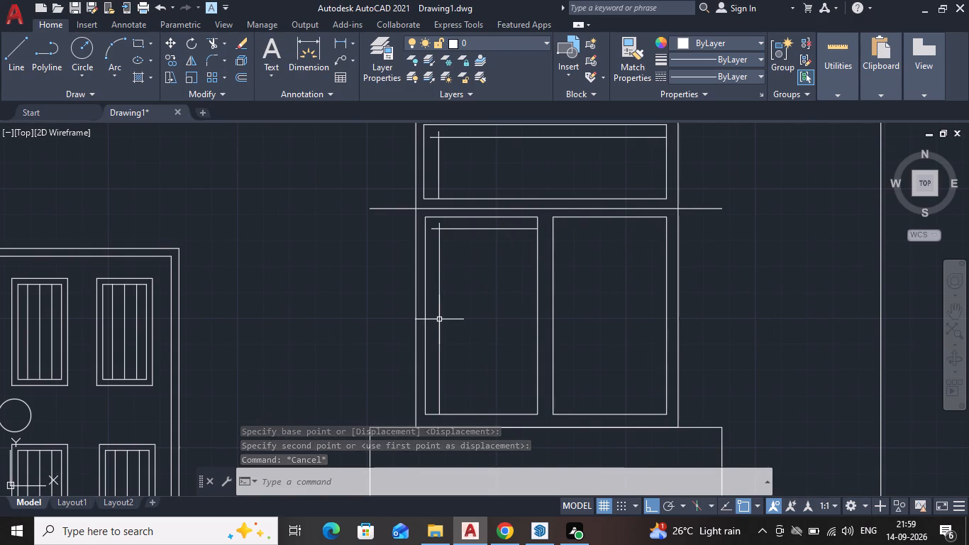
click(439, 319)
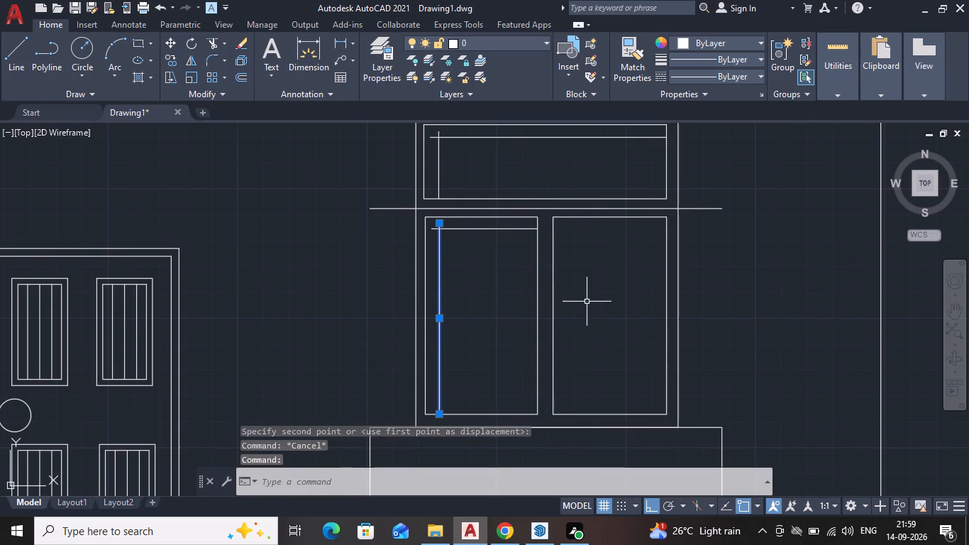
text(CO)
key(Return)
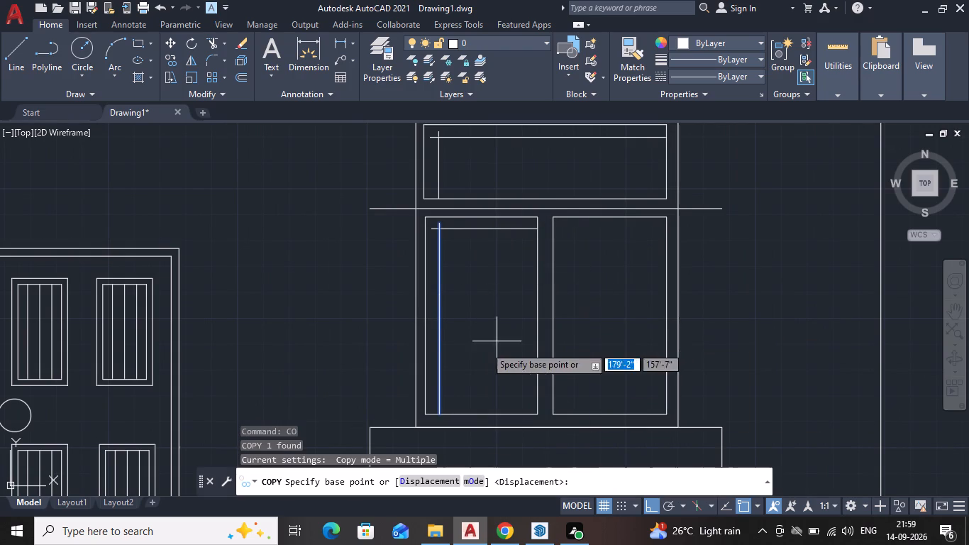
click(436, 409)
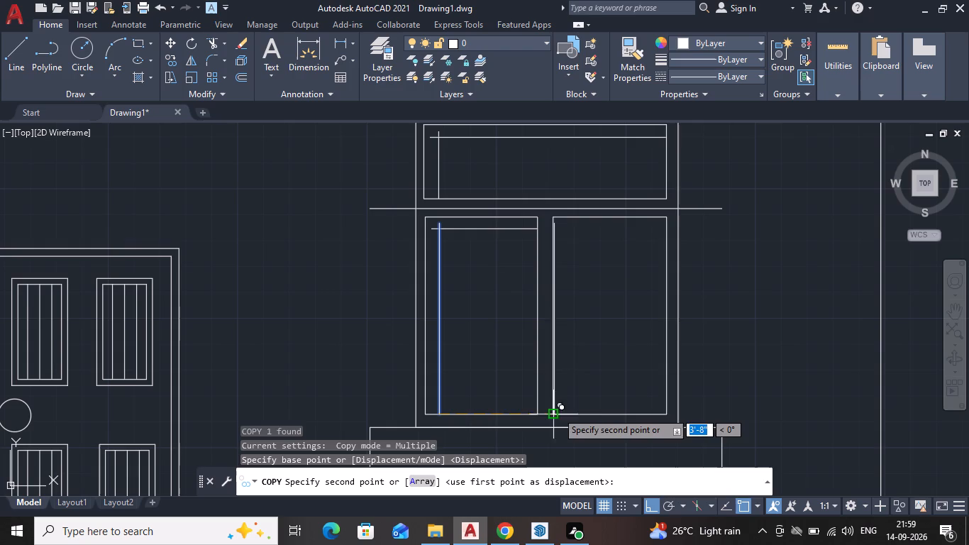
middle_drag(573, 409, 535, 409)
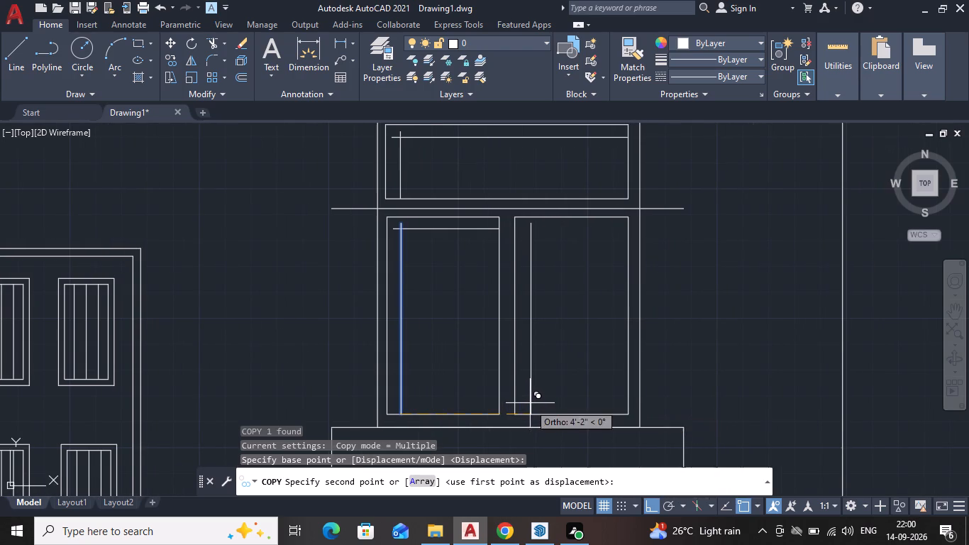
click(533, 400)
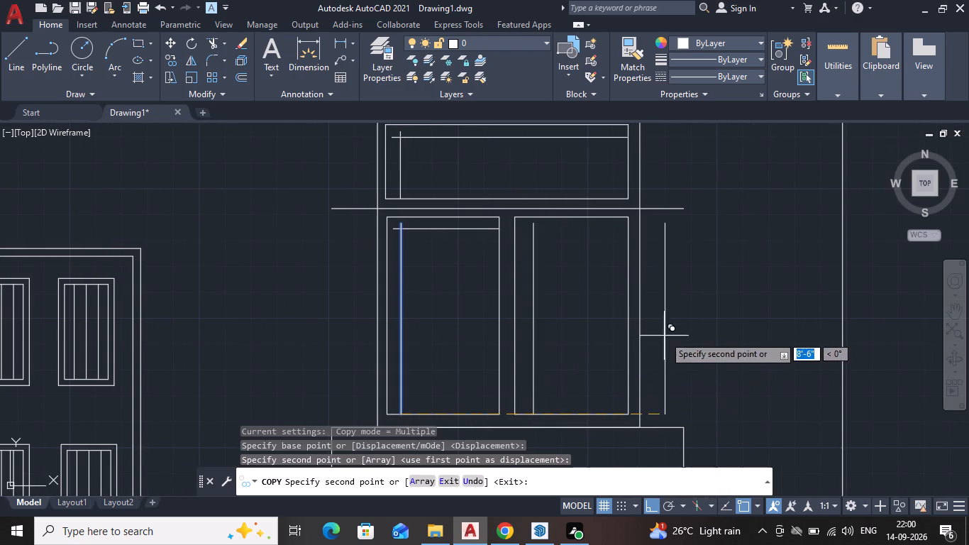
key(Escape)
Copy the left pane's inner horizontal line straight across into the right pane, crossing that pane's inner vertical line near its top.
scroll(655, 355, down, 1)
middle_drag(644, 356, 559, 370)
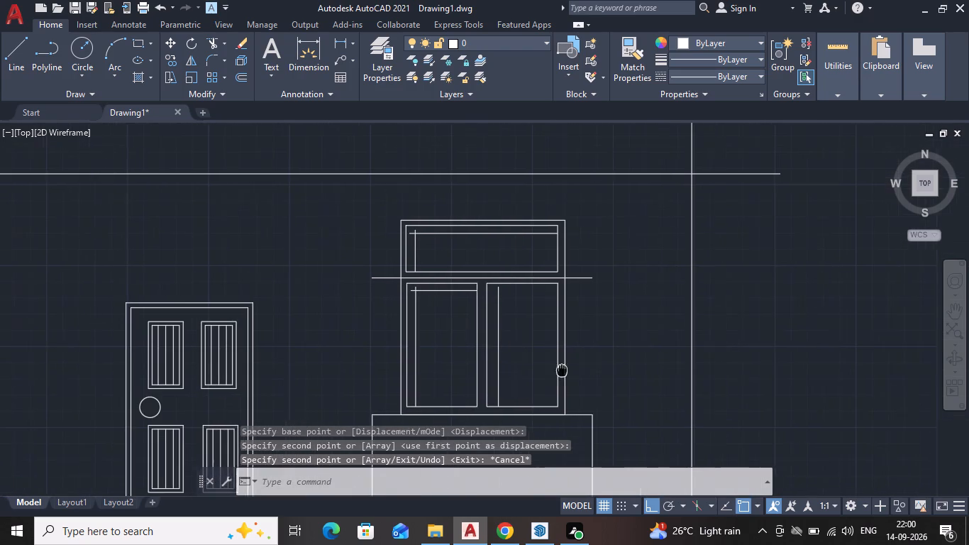
middle_drag(559, 370, 558, 370)
scroll(511, 315, up, 1)
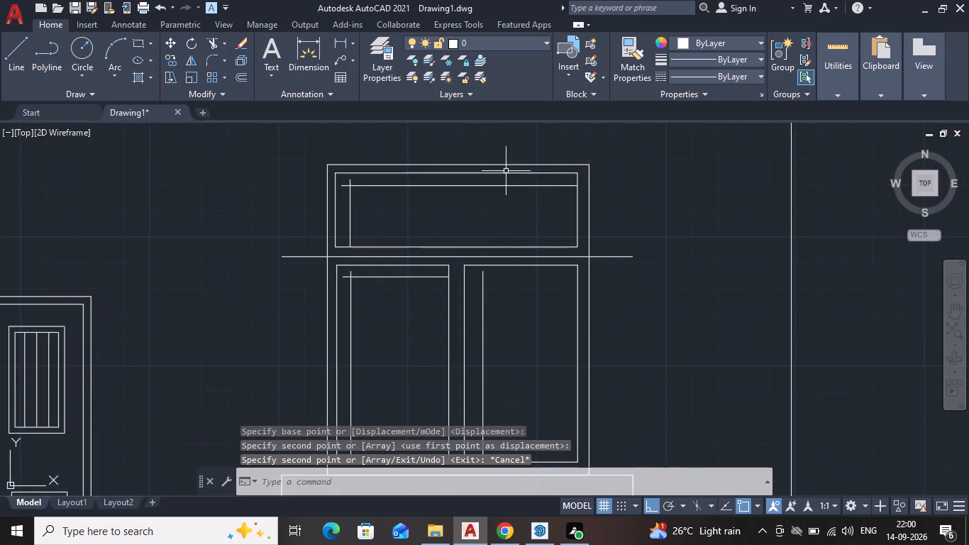
click(416, 277)
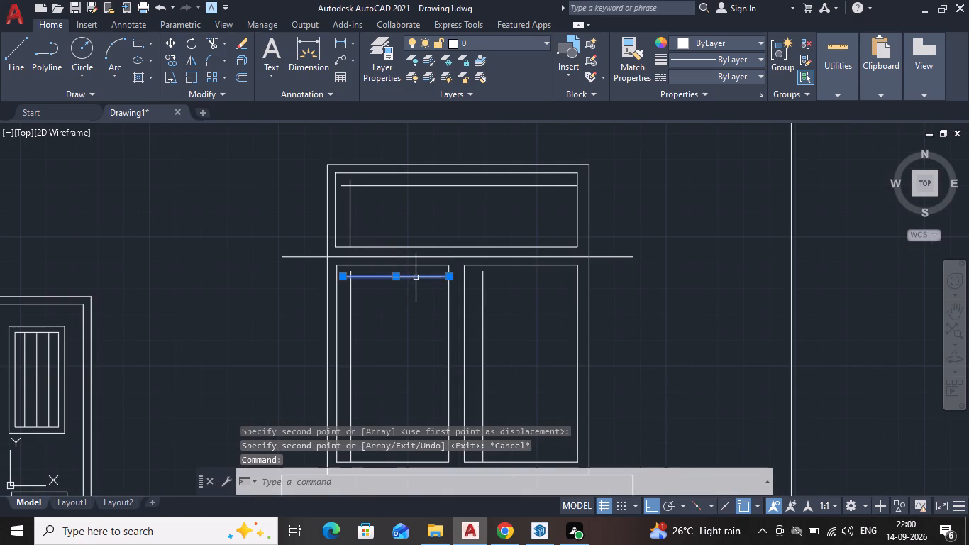
key(c)
key(o)
key(Return)
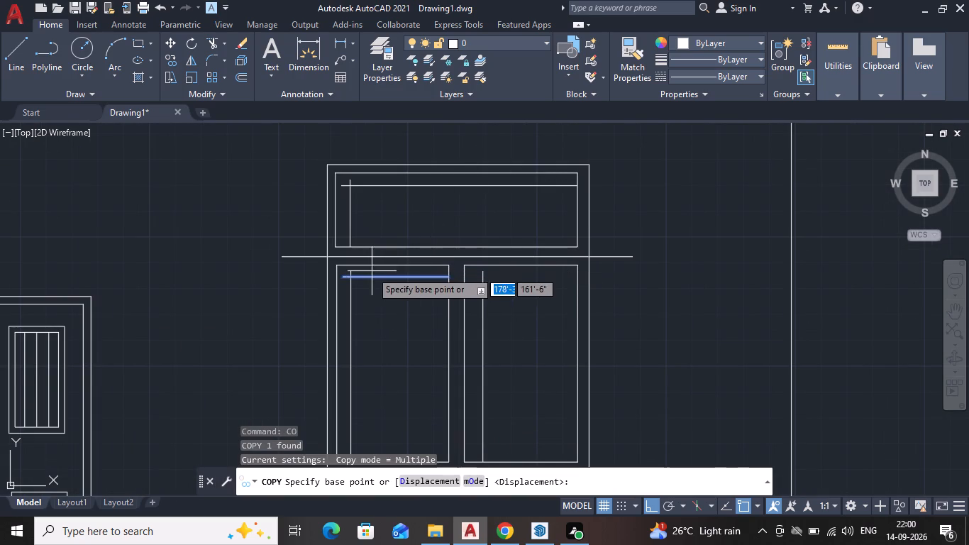
click(352, 277)
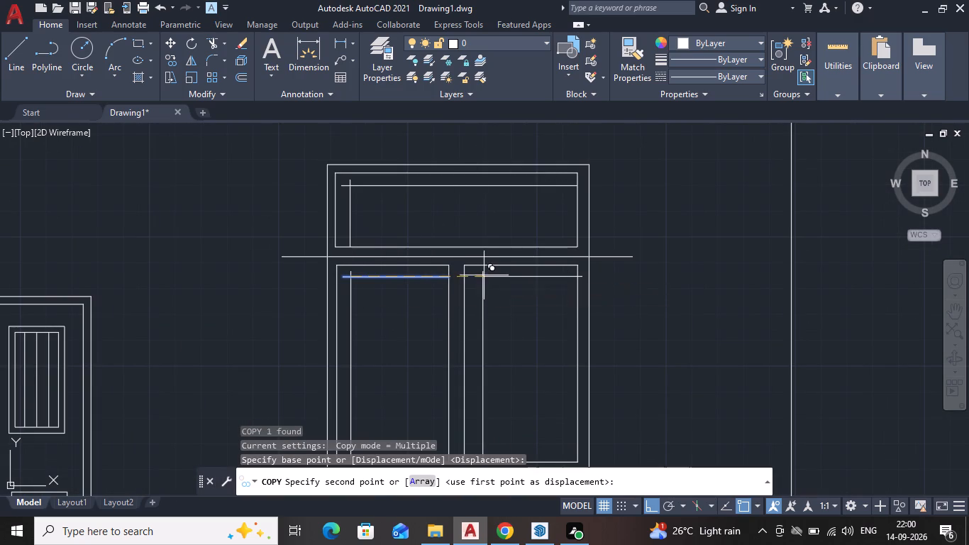
scroll(482, 272, up, 2)
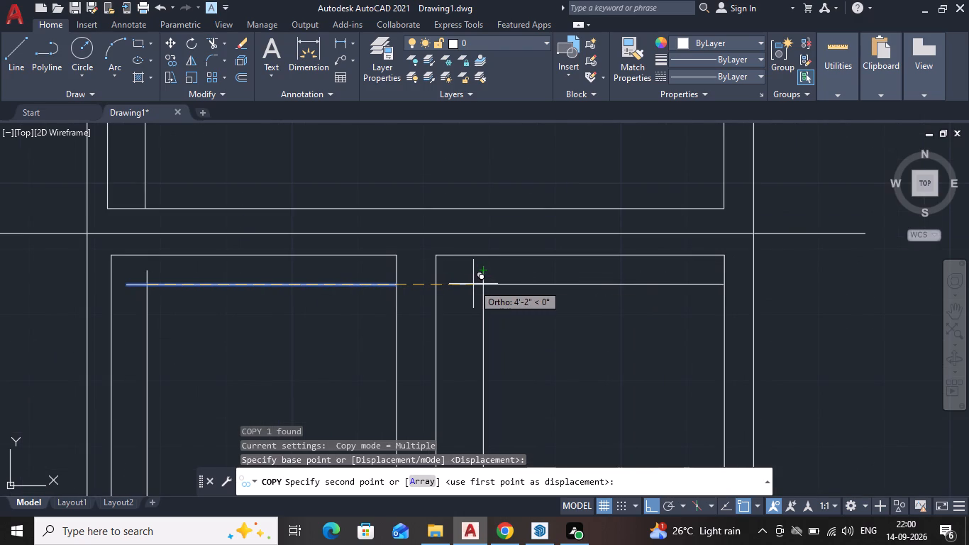
click(476, 284)
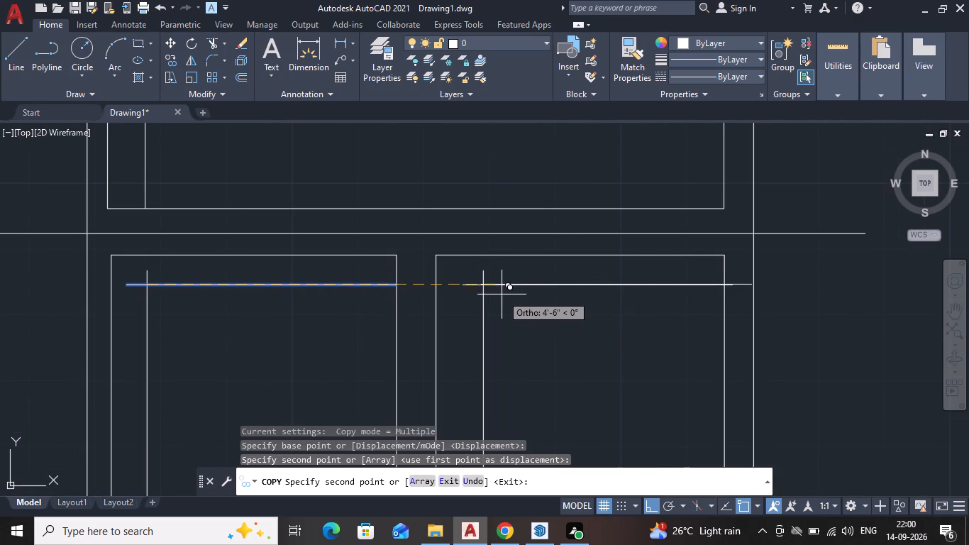
key(Escape)
Trim the overshooting ends of the inner lines at both panes' top-left corners and past the right pane's right edge.
scroll(534, 331, down, 1)
middle_drag(533, 331, 536, 248)
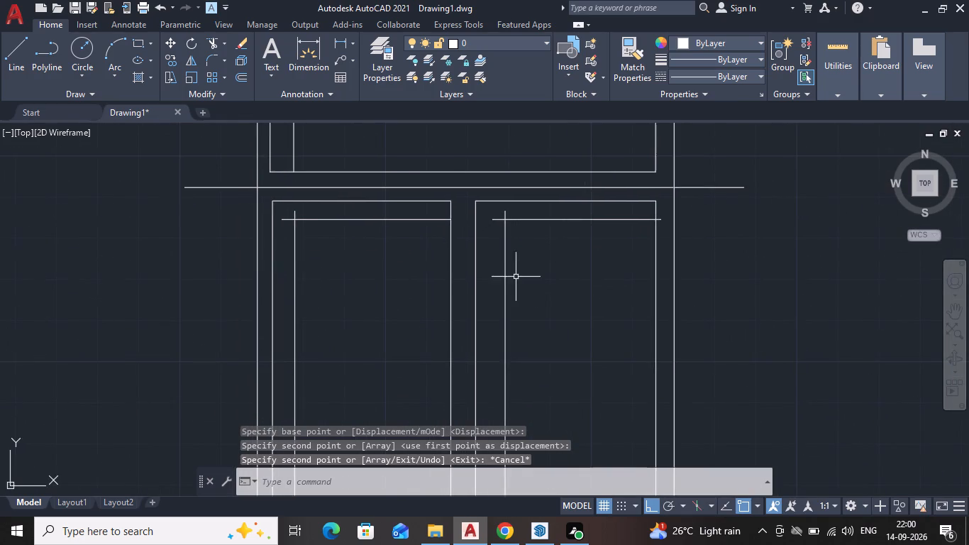
scroll(512, 281, down, 1)
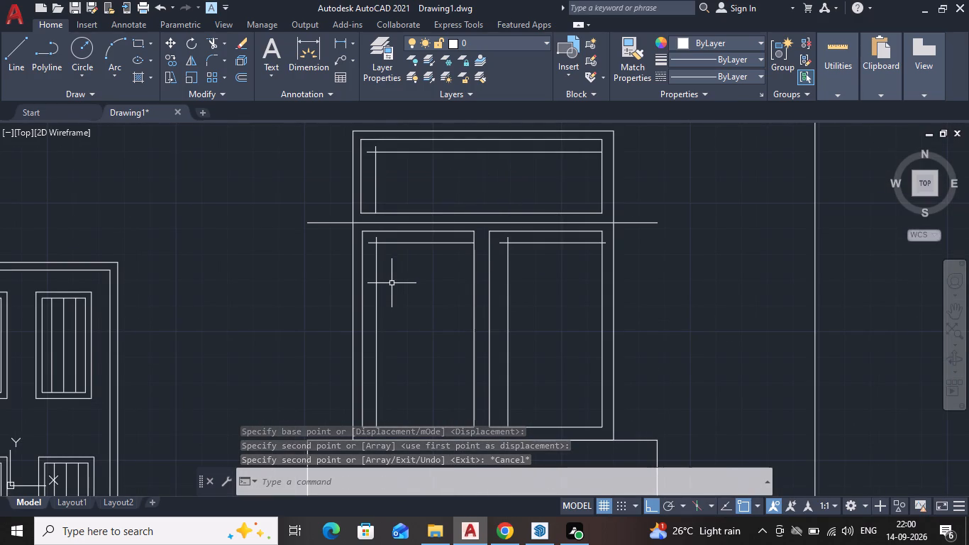
key(t)
key(r)
key(Return)
key(Return)
scroll(360, 224, up, 2)
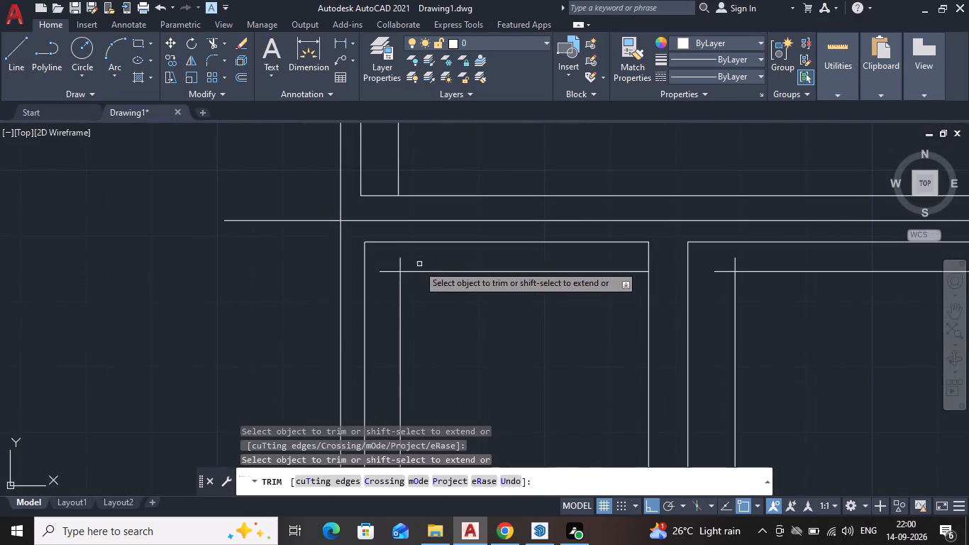
drag(381, 279, 382, 262)
scroll(673, 292, down, 1)
middle_drag(672, 291, 503, 294)
scroll(546, 254, up, 3)
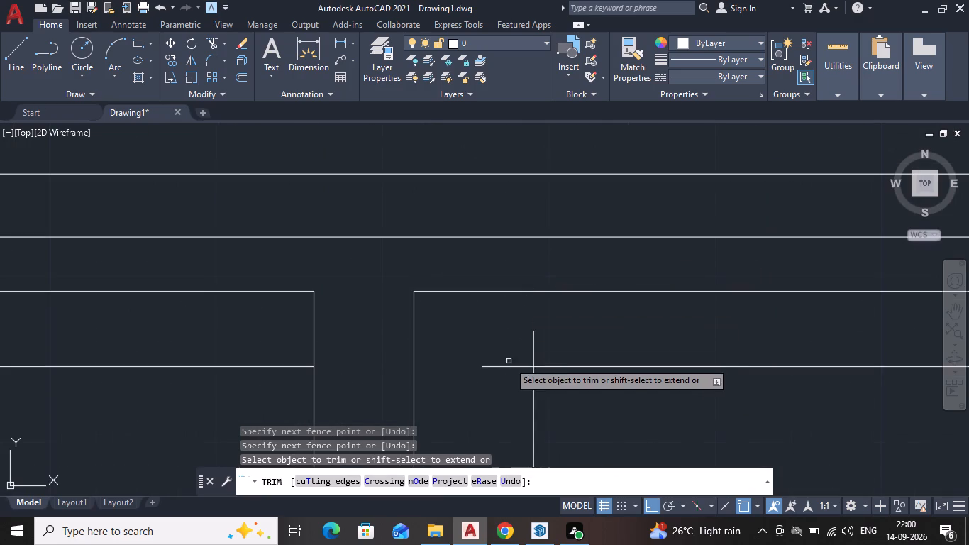
drag(499, 373, 548, 346)
scroll(670, 353, down, 3)
middle_drag(673, 353, 492, 302)
scroll(599, 285, up, 3)
drag(624, 349, 632, 378)
Trim the part of the horizontal divider line that extends past the window frame's right side.
drag(743, 183, 741, 194)
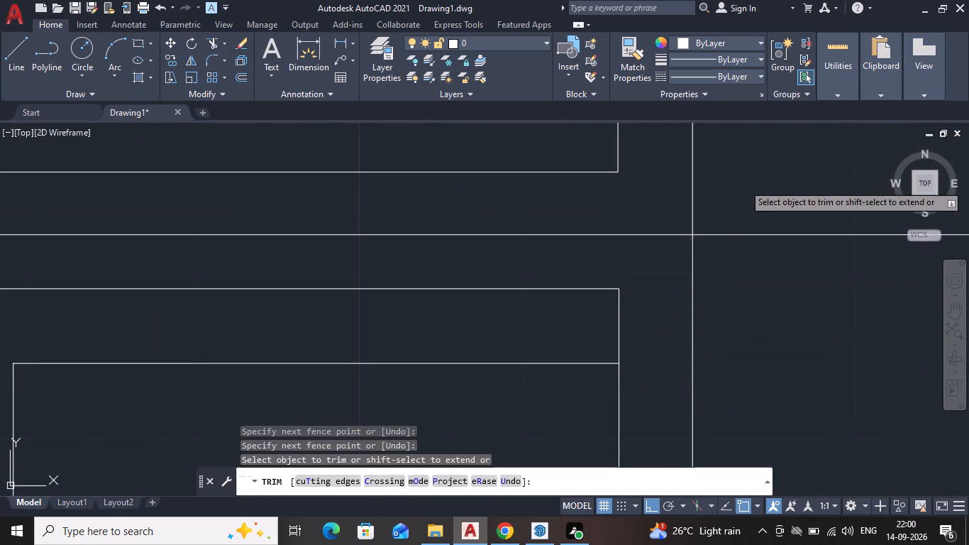
drag(741, 194, 742, 280)
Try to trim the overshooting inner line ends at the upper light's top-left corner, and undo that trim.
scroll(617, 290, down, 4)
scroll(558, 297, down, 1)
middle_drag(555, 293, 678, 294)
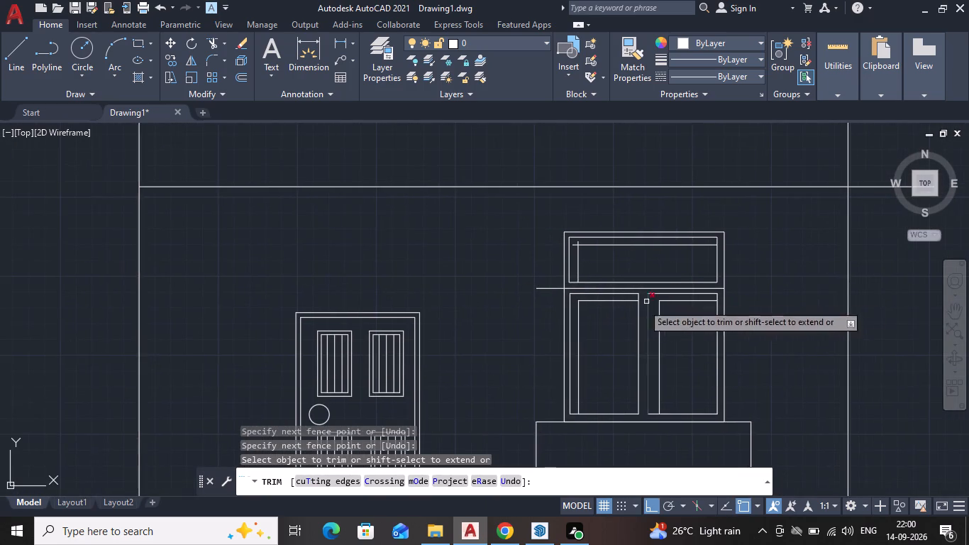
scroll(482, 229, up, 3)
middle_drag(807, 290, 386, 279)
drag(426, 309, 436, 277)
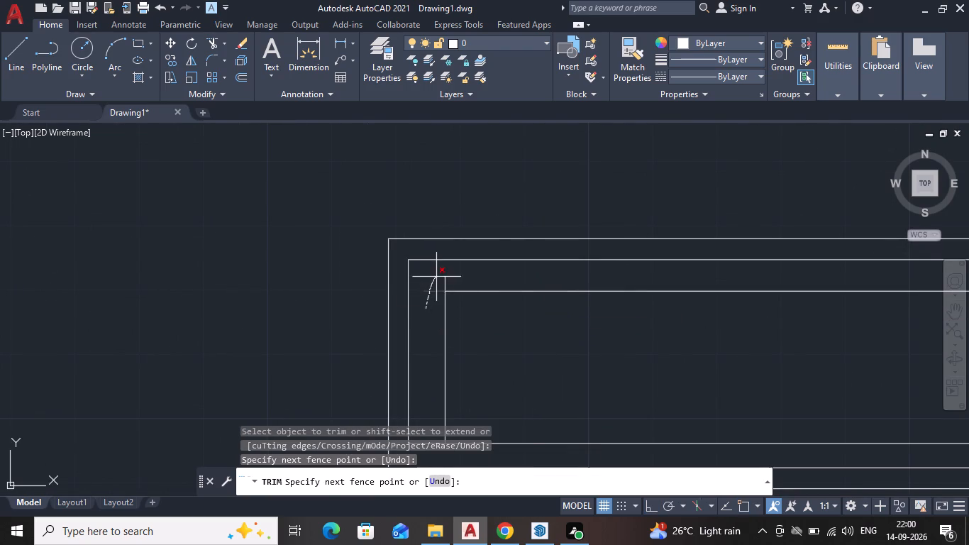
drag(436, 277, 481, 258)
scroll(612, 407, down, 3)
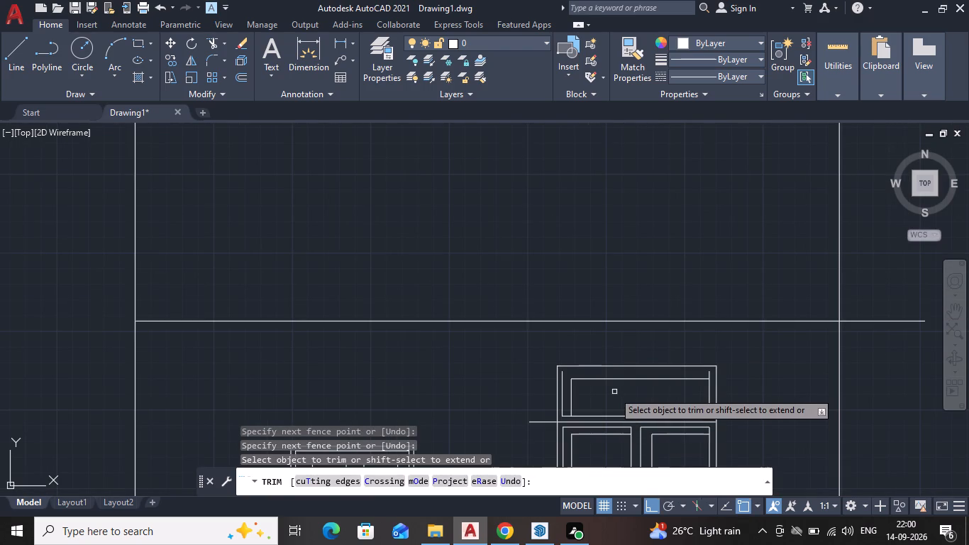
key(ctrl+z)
Trim the overshooting ends where the upper light's inner vertical and horizontal lines cross at its top-left corner.
scroll(540, 330, down, 2)
middle_drag(547, 329, 637, 336)
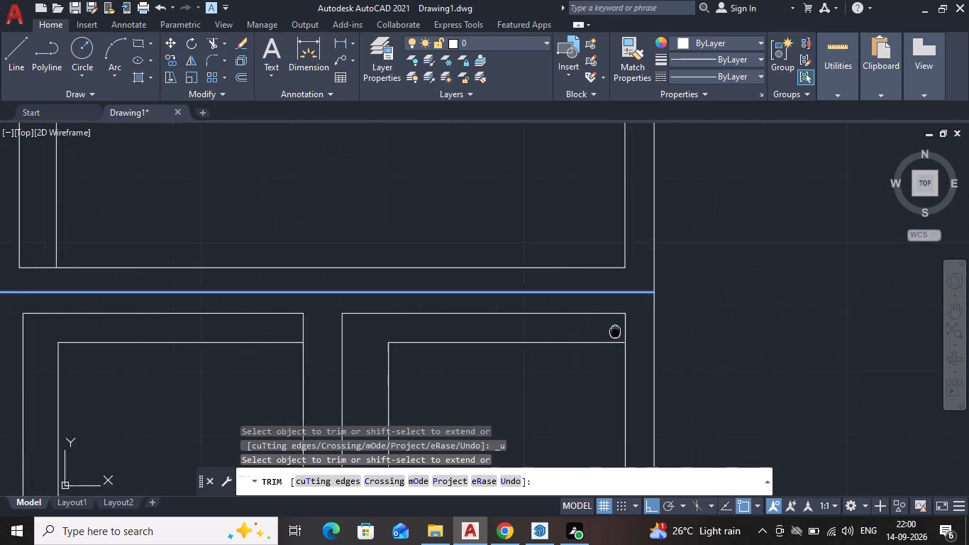
middle_drag(637, 336, 968, 364)
scroll(546, 309, down, 2)
scroll(504, 251, up, 2)
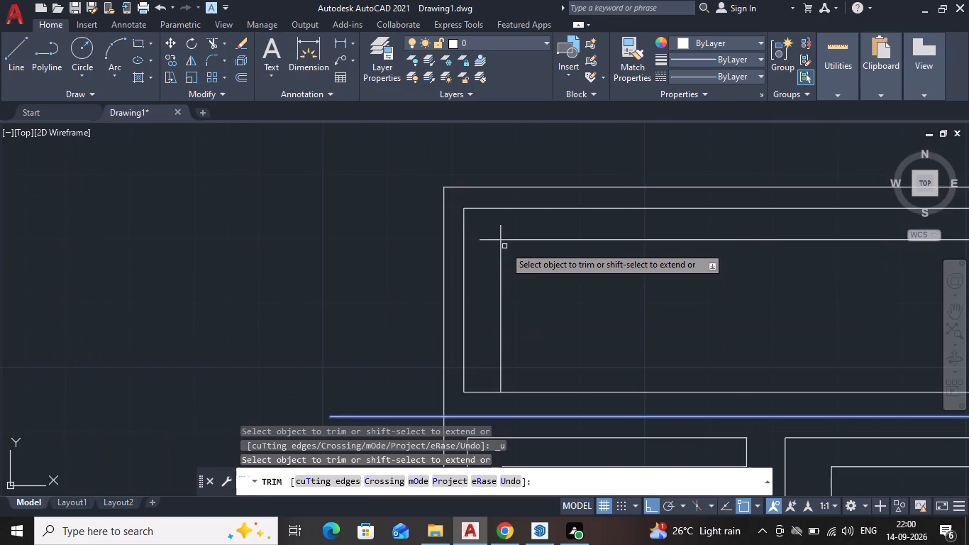
scroll(504, 246, up, 3)
drag(451, 233, 508, 180)
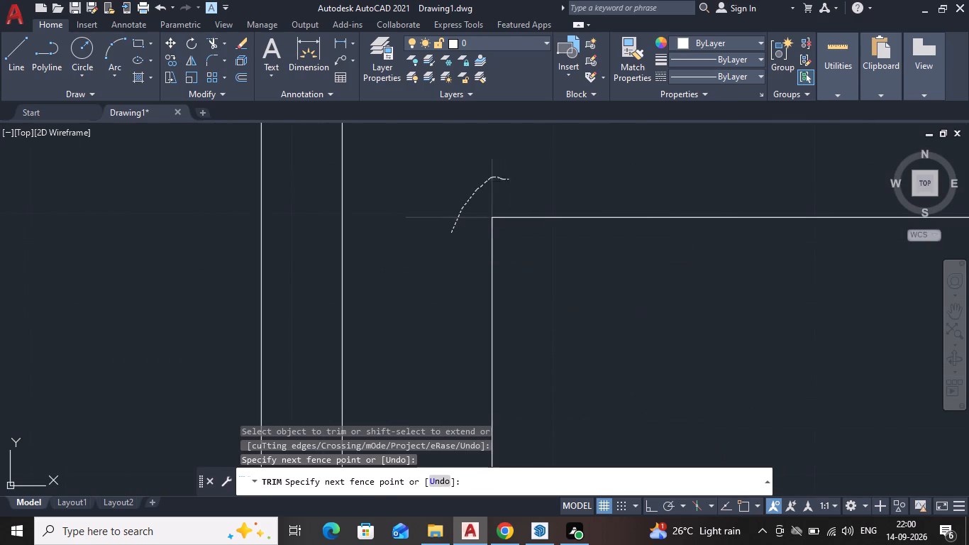
key(Escape)
key(Escape)
Trim the part of the horizontal divider line that extends past the window frame's left side.
scroll(507, 224, down, 5)
scroll(542, 274, down, 2)
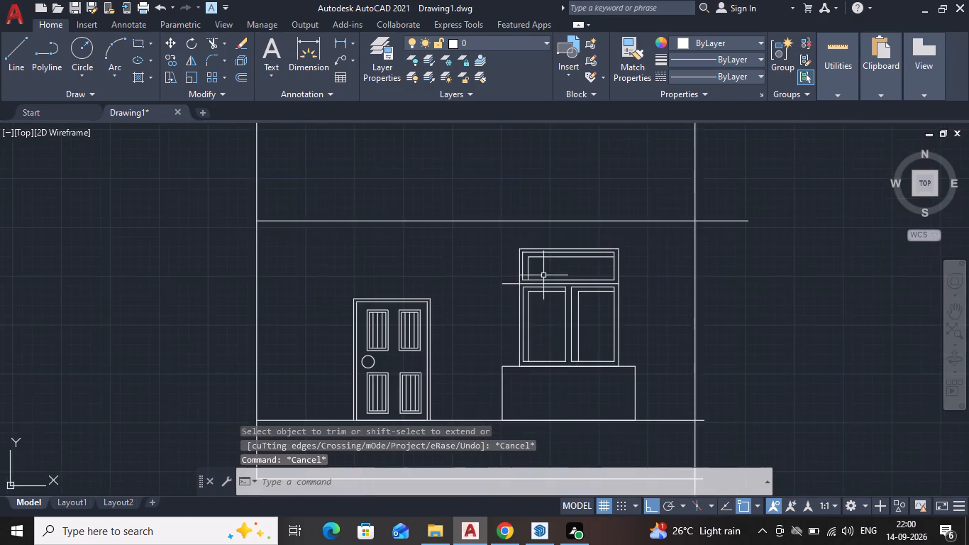
middle_drag(538, 270, 446, 226)
scroll(482, 274, up, 1)
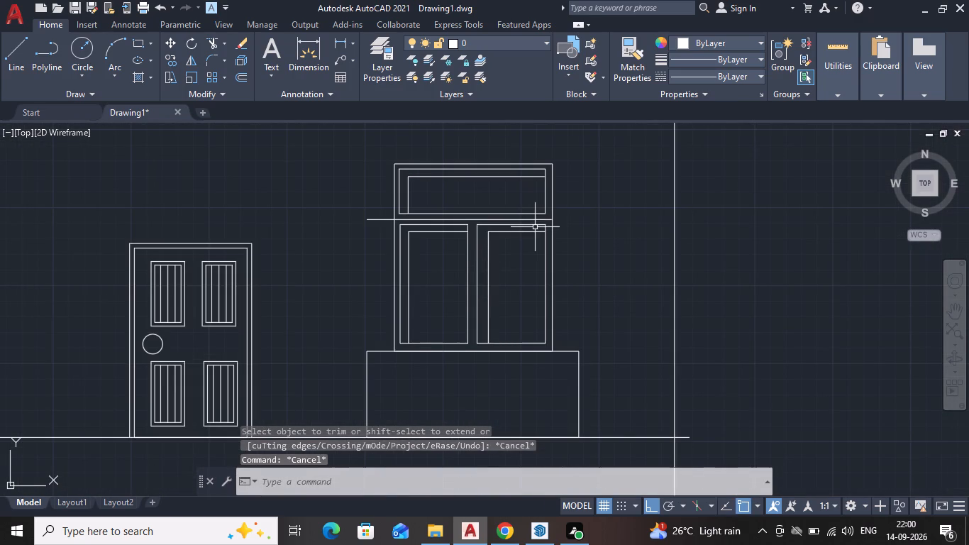
scroll(397, 228, up, 1)
text(TR)
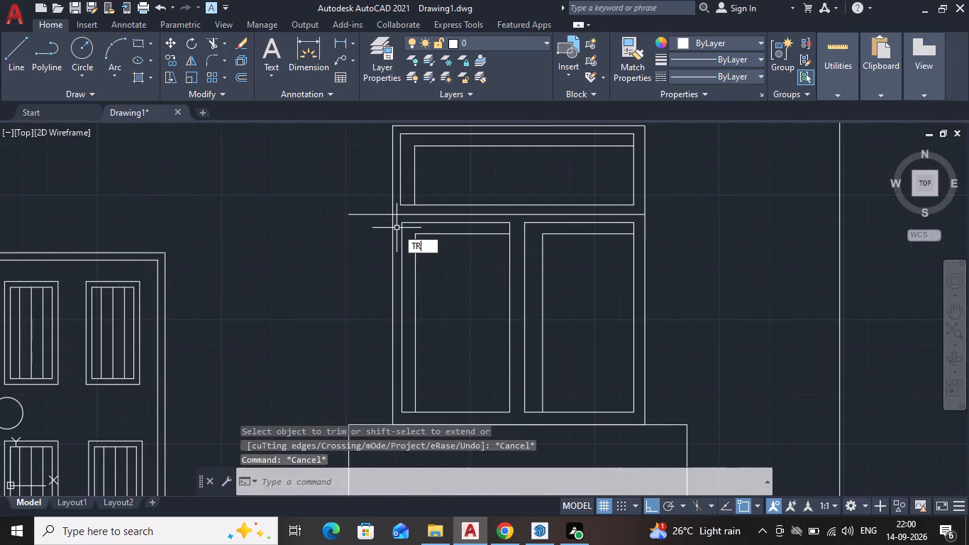
key(Return)
drag(372, 208, 362, 241)
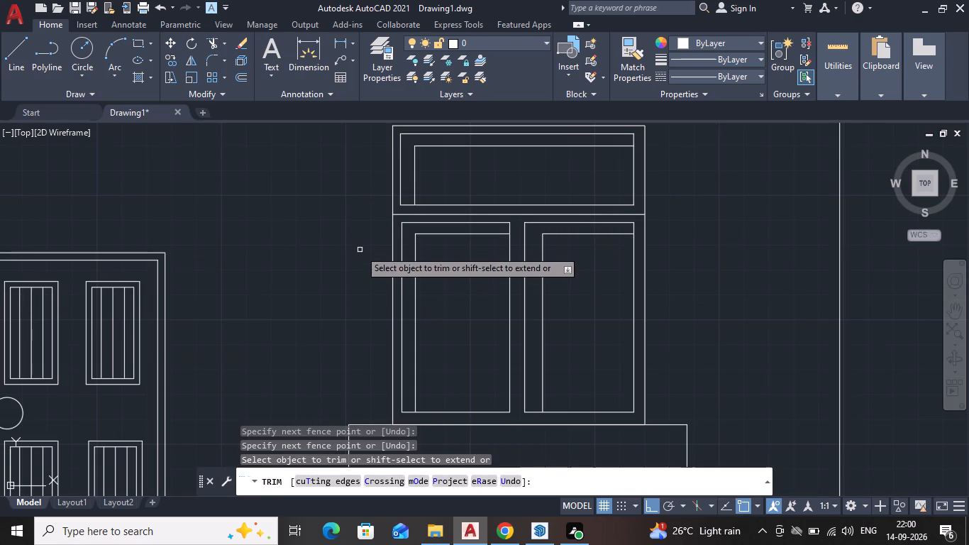
key(Escape)
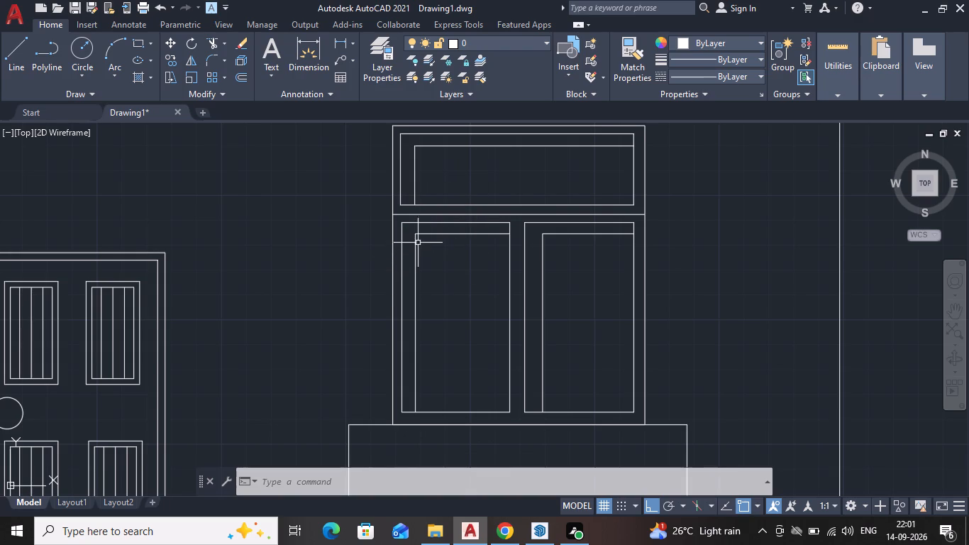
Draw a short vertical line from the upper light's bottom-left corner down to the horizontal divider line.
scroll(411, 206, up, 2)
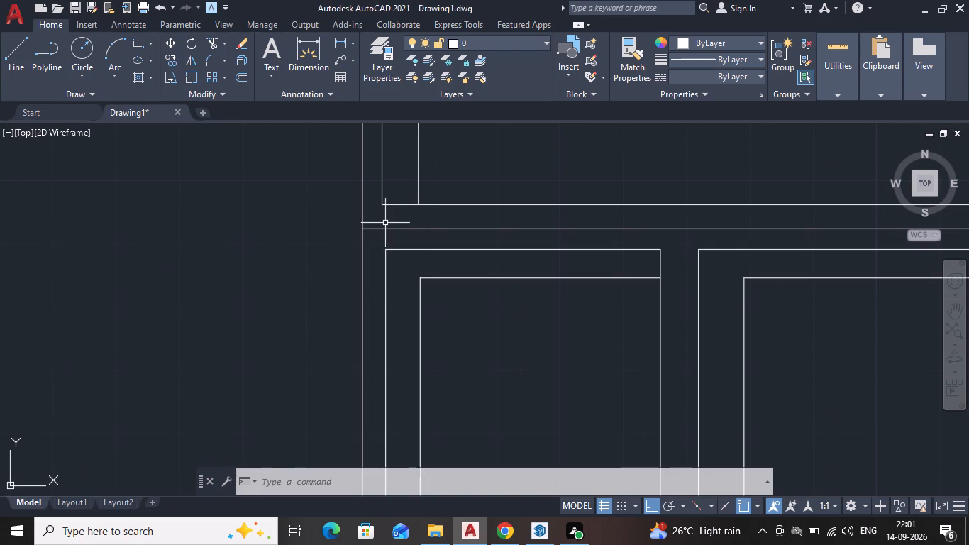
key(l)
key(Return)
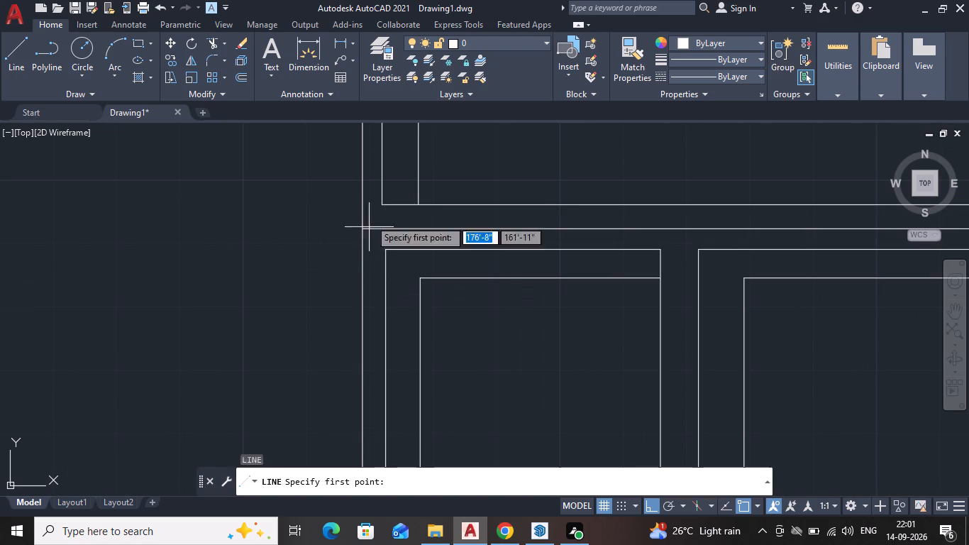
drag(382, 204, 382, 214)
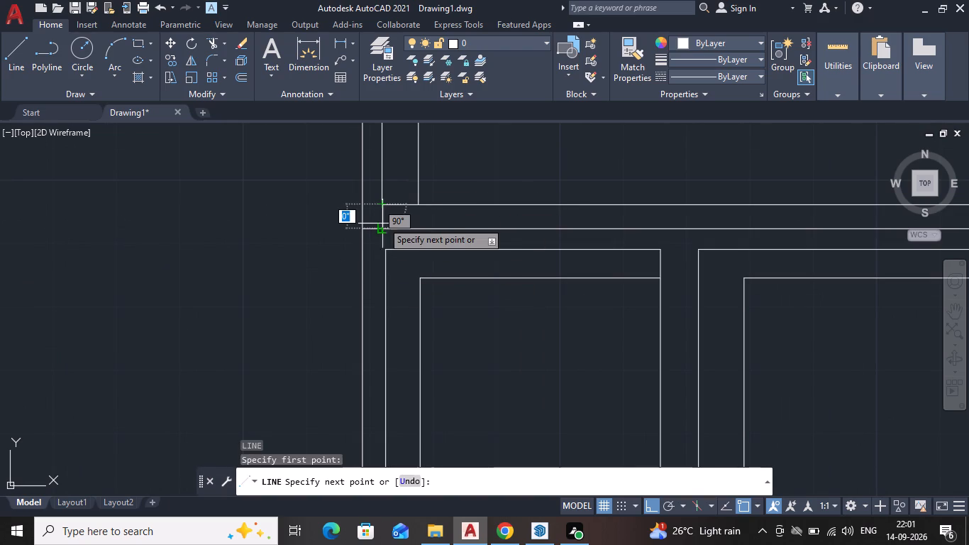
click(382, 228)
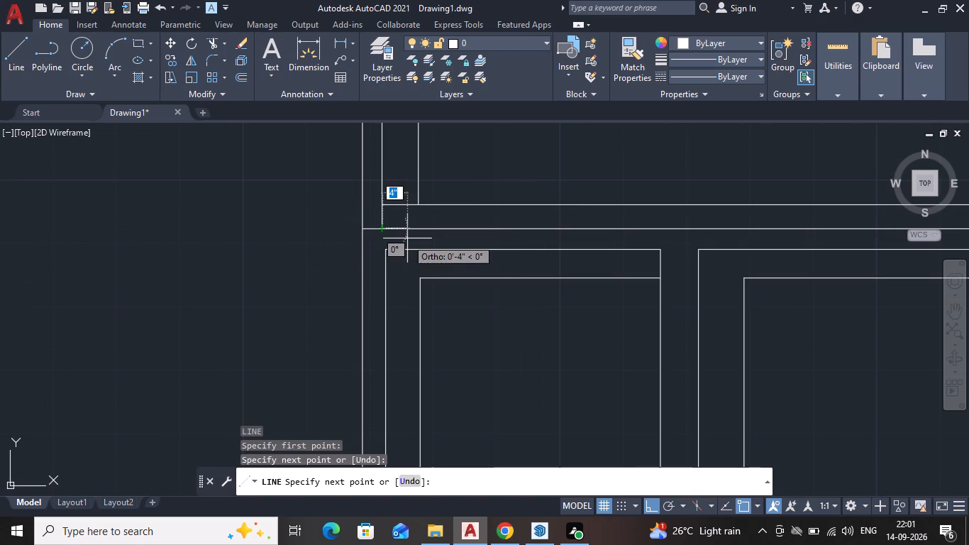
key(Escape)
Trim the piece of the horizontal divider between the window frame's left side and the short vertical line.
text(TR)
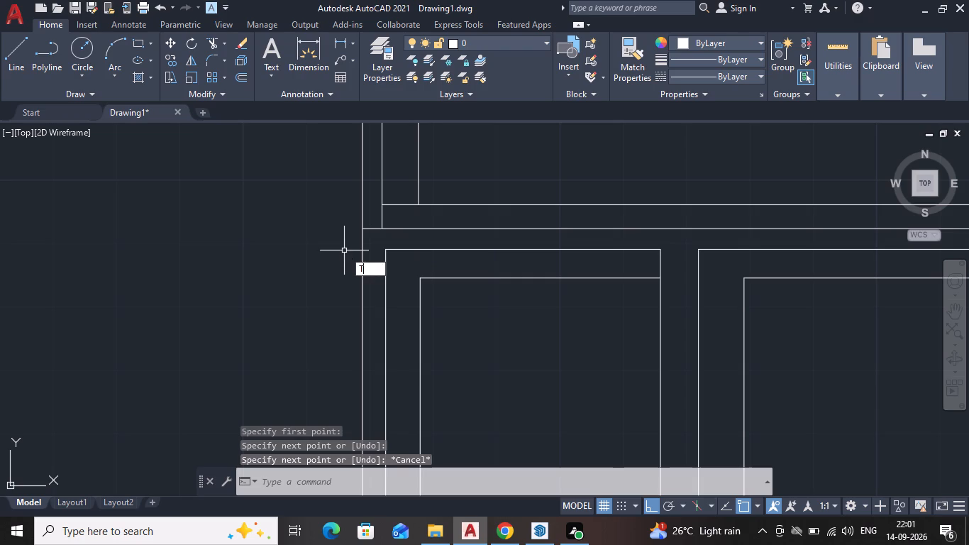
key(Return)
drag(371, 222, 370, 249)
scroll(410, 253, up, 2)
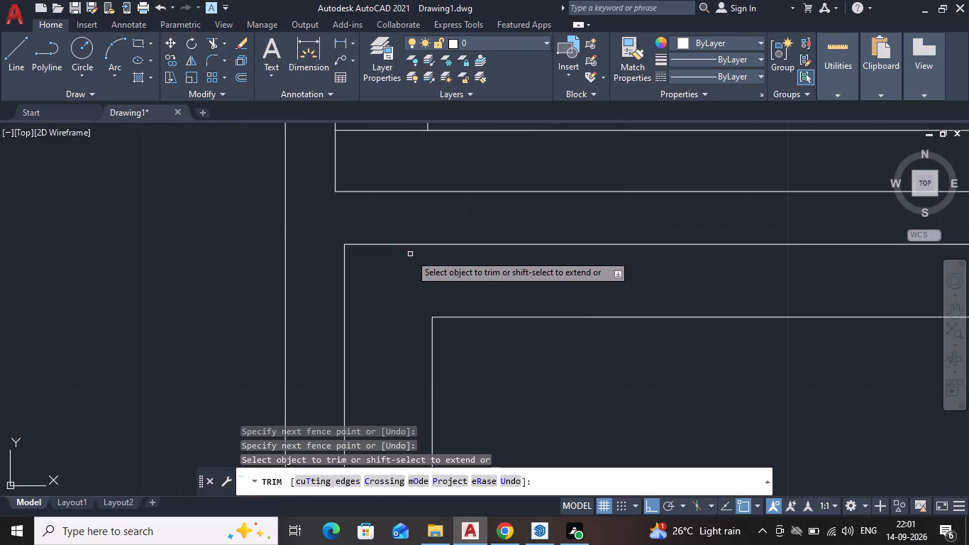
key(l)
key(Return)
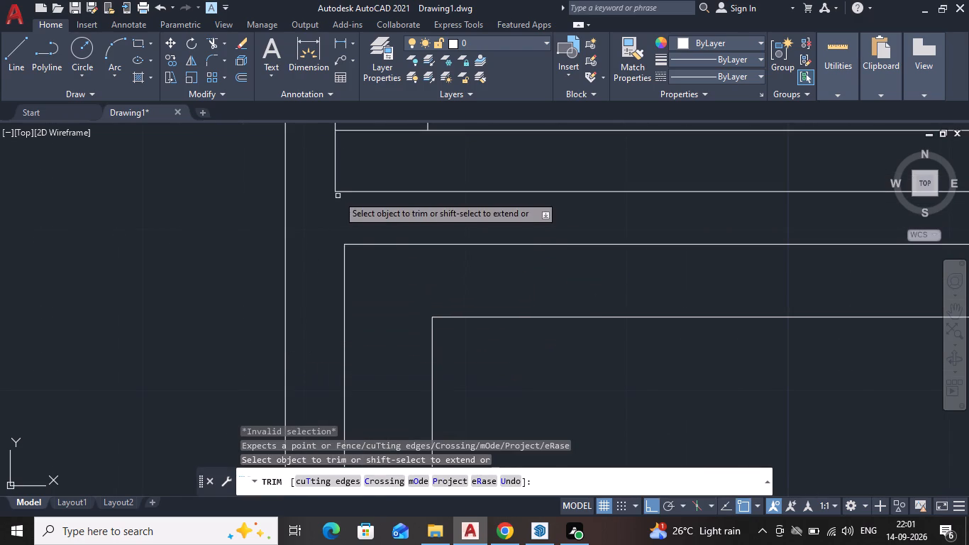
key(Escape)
Erase the remaining horizontal divider line between the upper light and the two lower panes.
scroll(341, 222, down, 2)
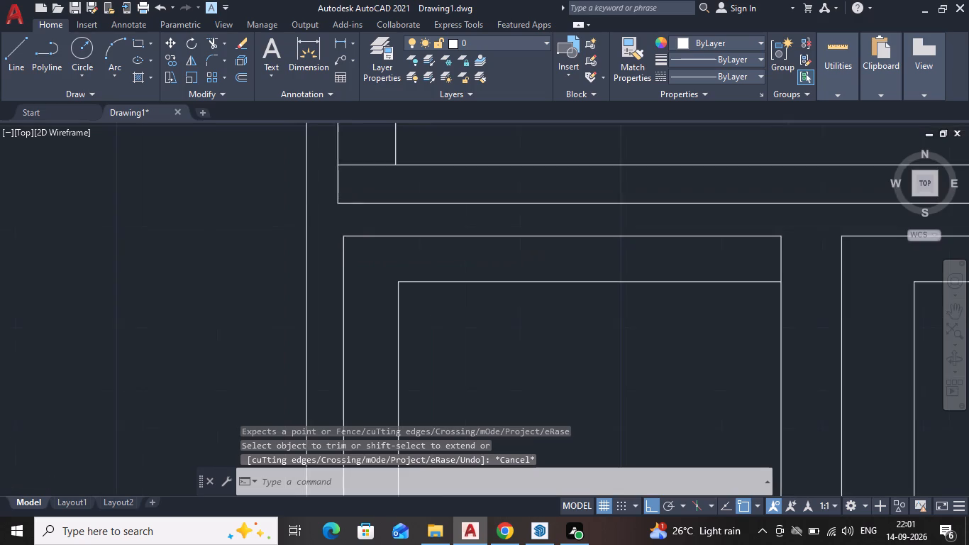
middle_drag(347, 230, 408, 238)
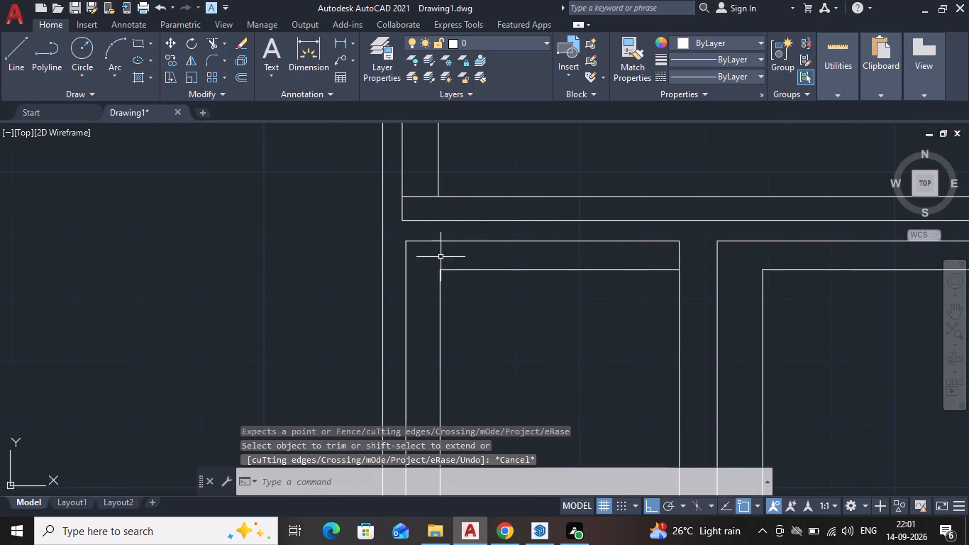
scroll(456, 260, down, 2)
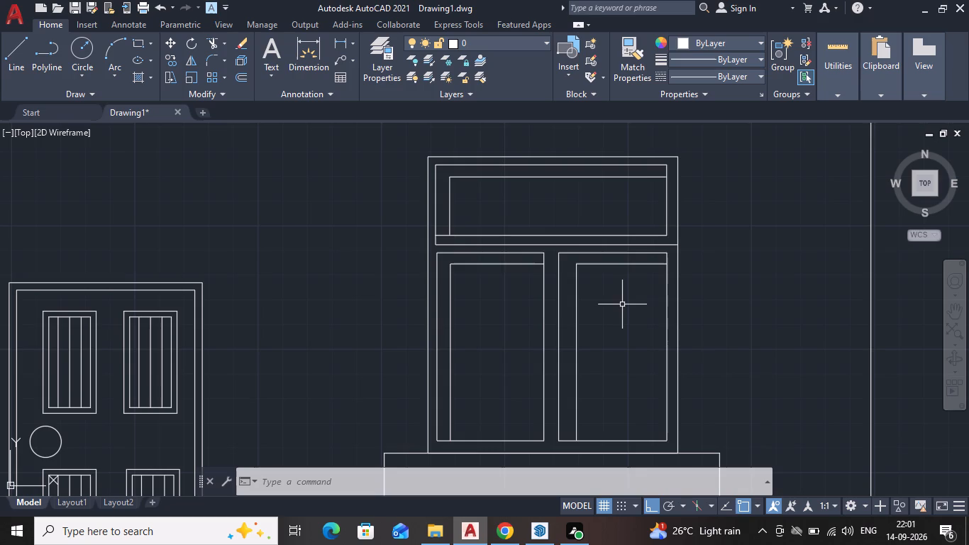
click(511, 245)
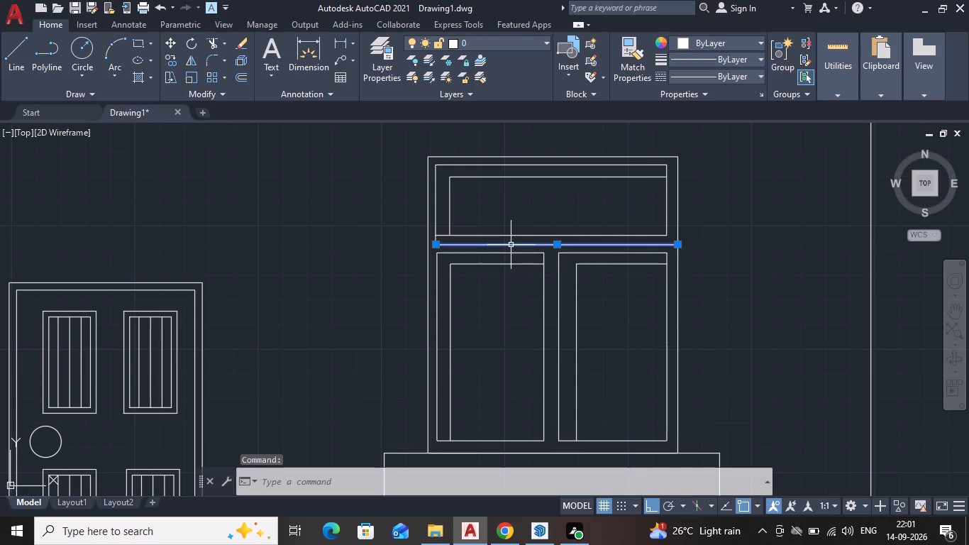
key(Delete)
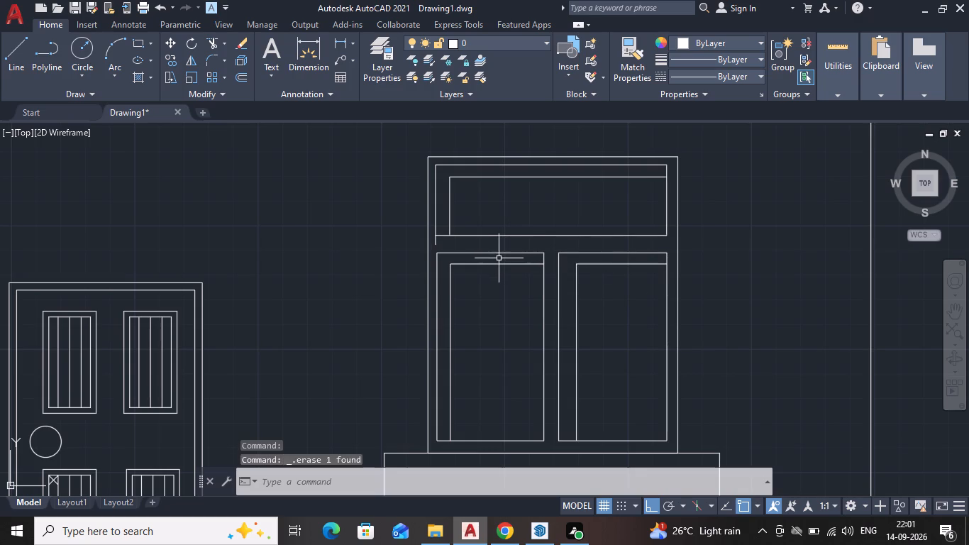
Trim away the short vertical stub hanging below the upper light's bottom-left corner.
scroll(448, 252, up, 1)
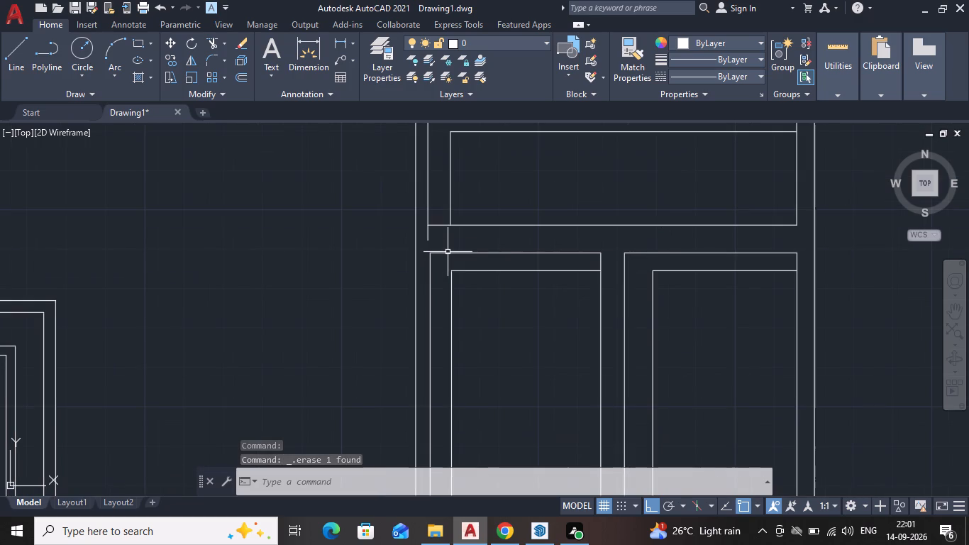
text(TR)
key(Return)
key(Return)
scroll(444, 251, up, 2)
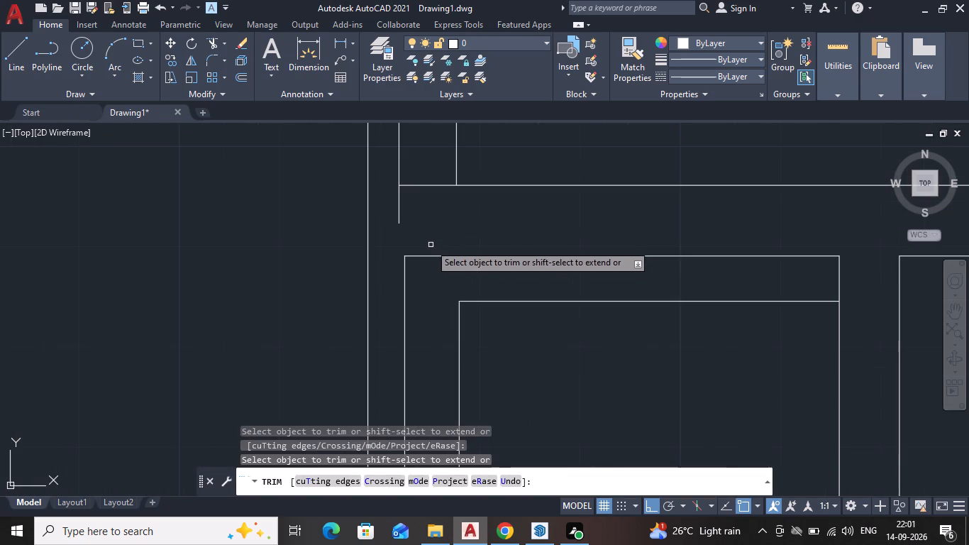
drag(391, 208, 411, 207)
scroll(442, 204, down, 4)
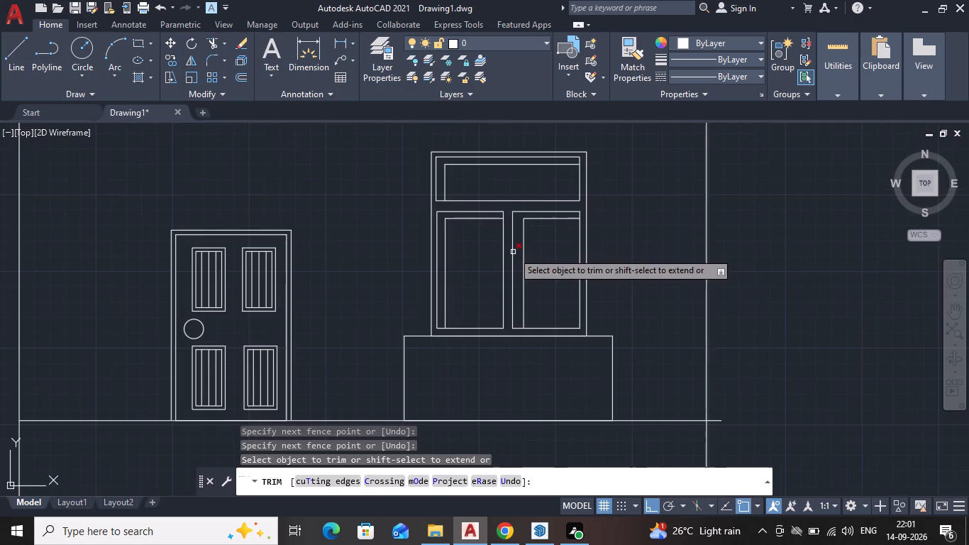
key(Escape)
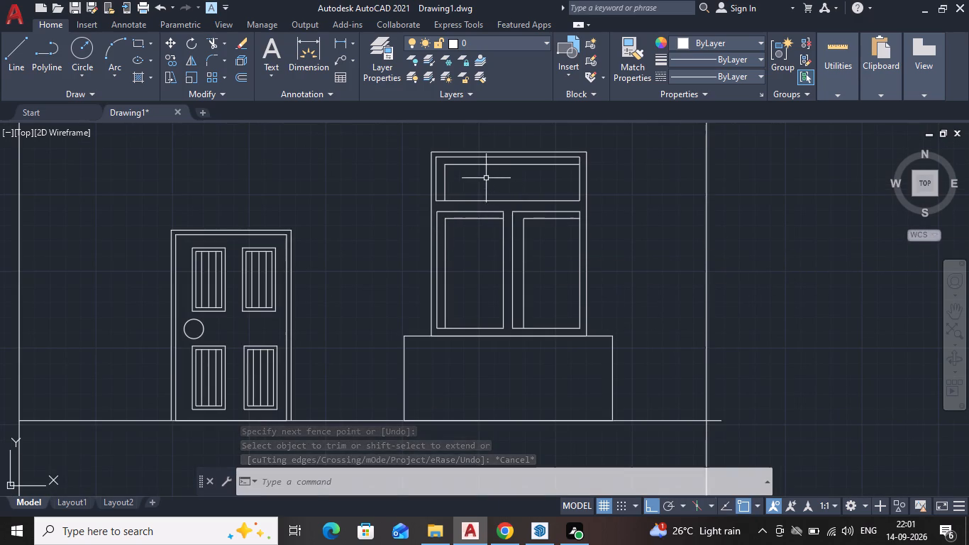
Examine the window's frame lines and its placement within the whole elevation.
scroll(475, 162, up, 1)
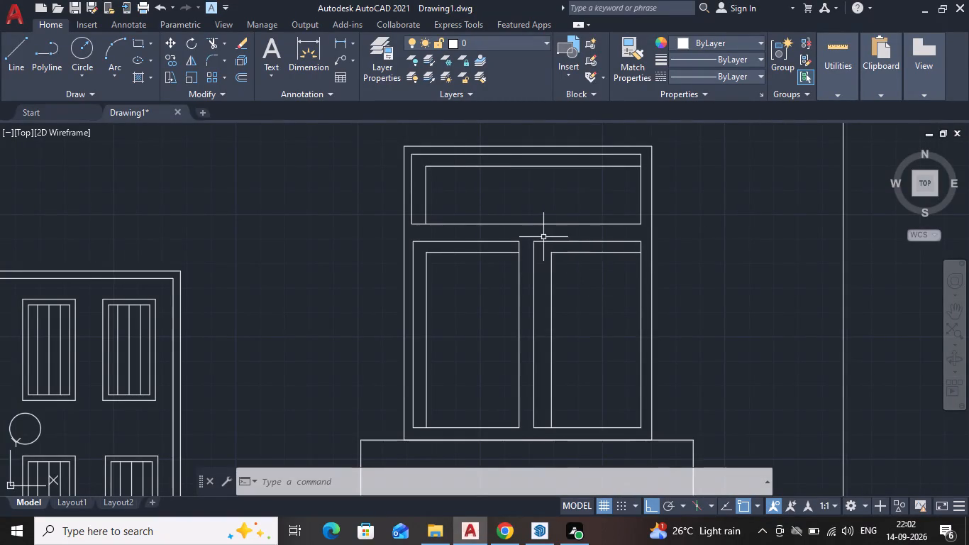
scroll(543, 236, down, 3)
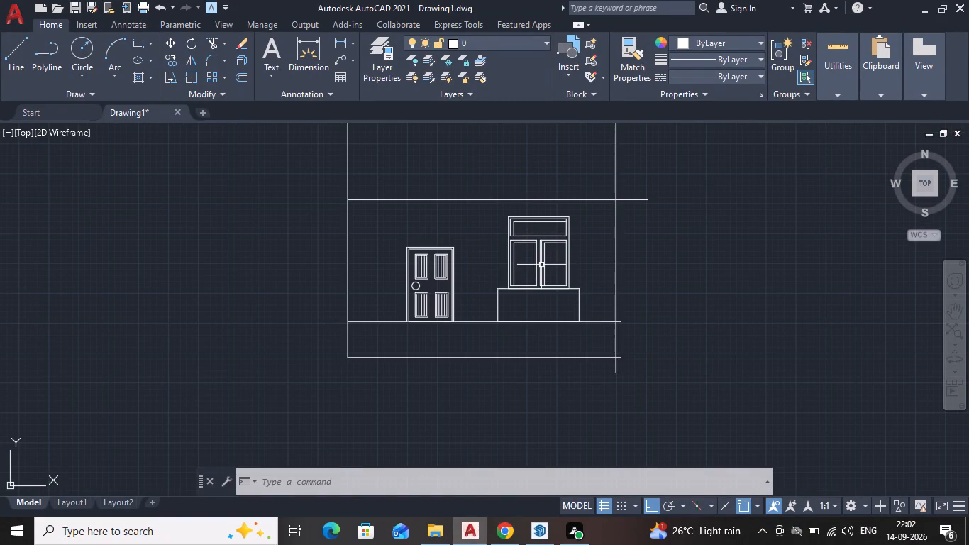
middle_drag(536, 265, 490, 225)
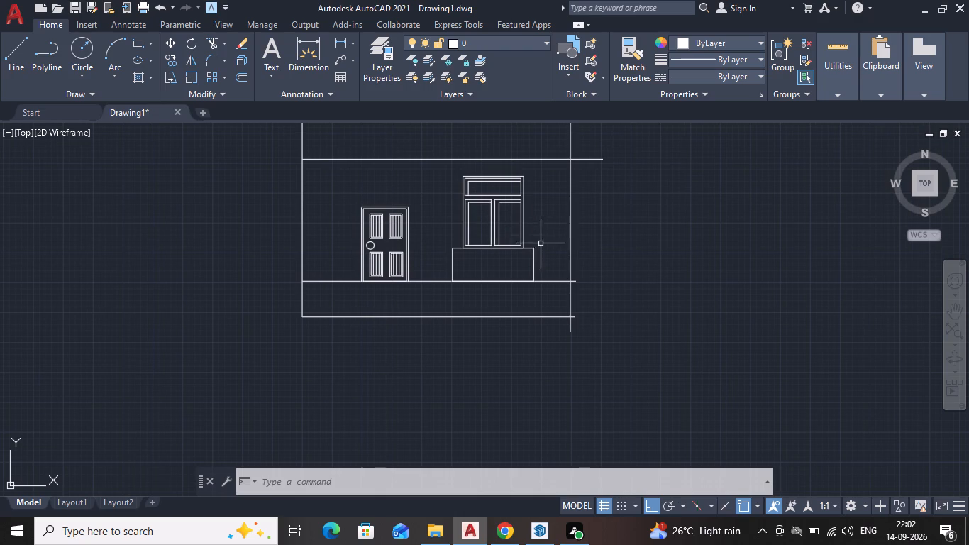
scroll(521, 244, down, 2)
middle_drag(521, 244, 521, 314)
scroll(521, 314, up, 2)
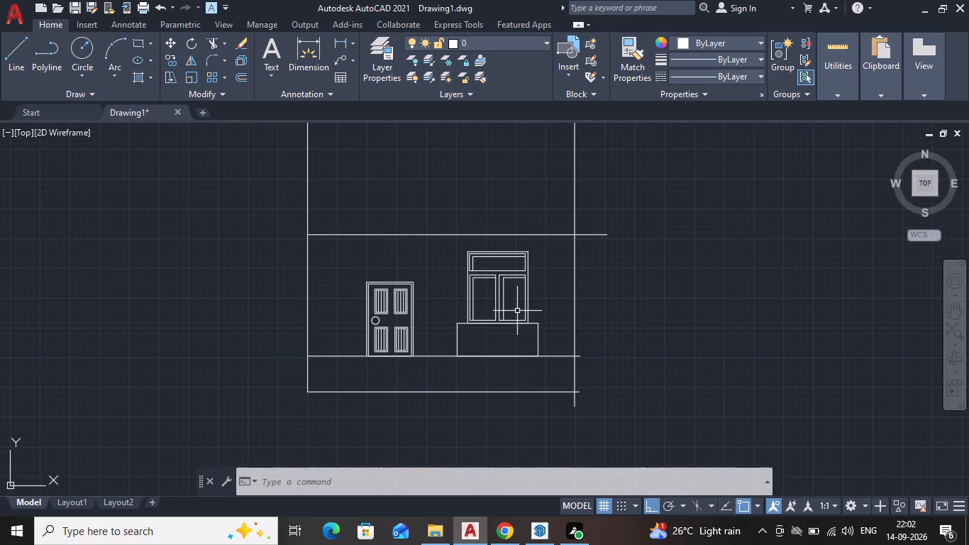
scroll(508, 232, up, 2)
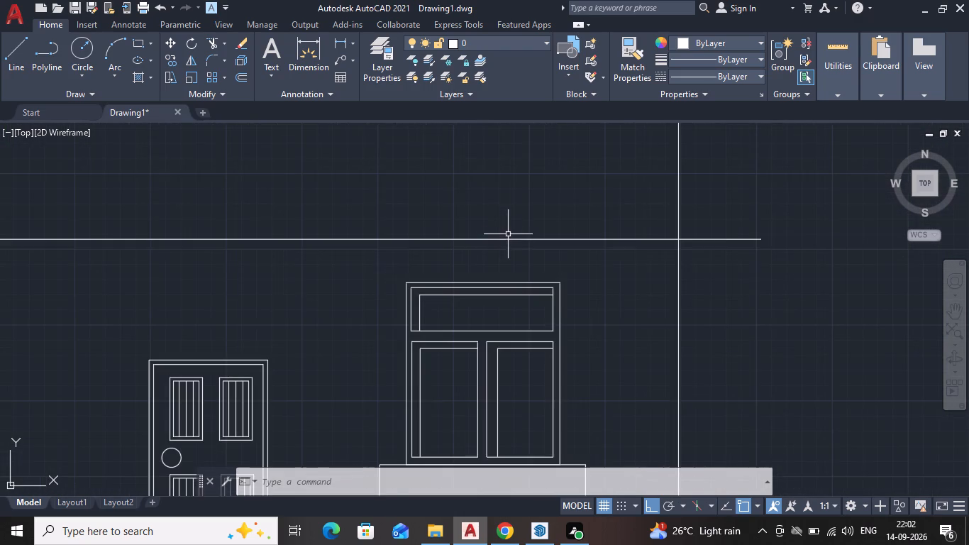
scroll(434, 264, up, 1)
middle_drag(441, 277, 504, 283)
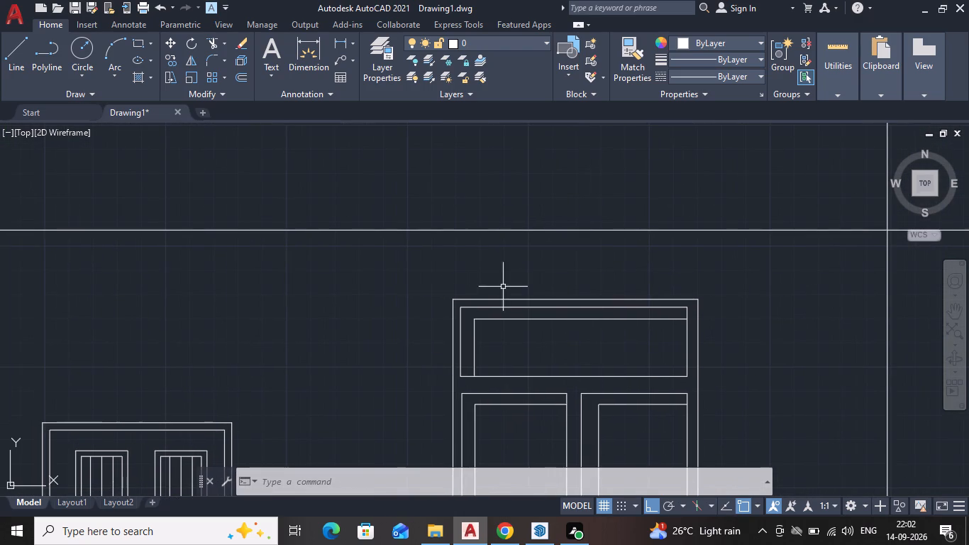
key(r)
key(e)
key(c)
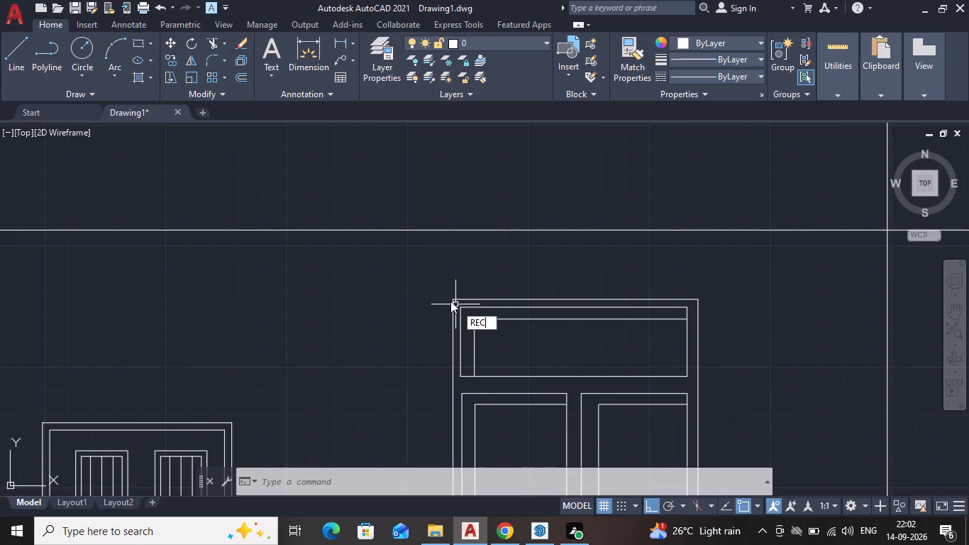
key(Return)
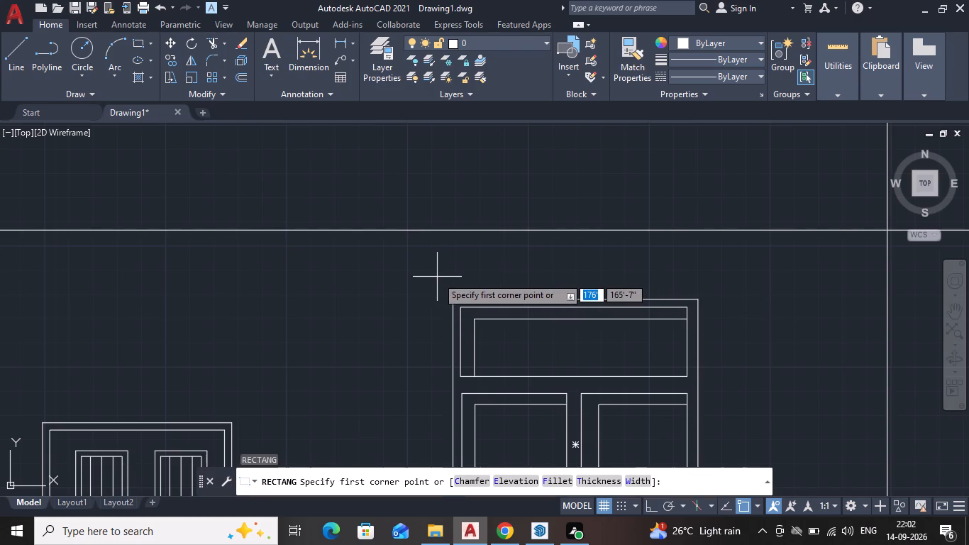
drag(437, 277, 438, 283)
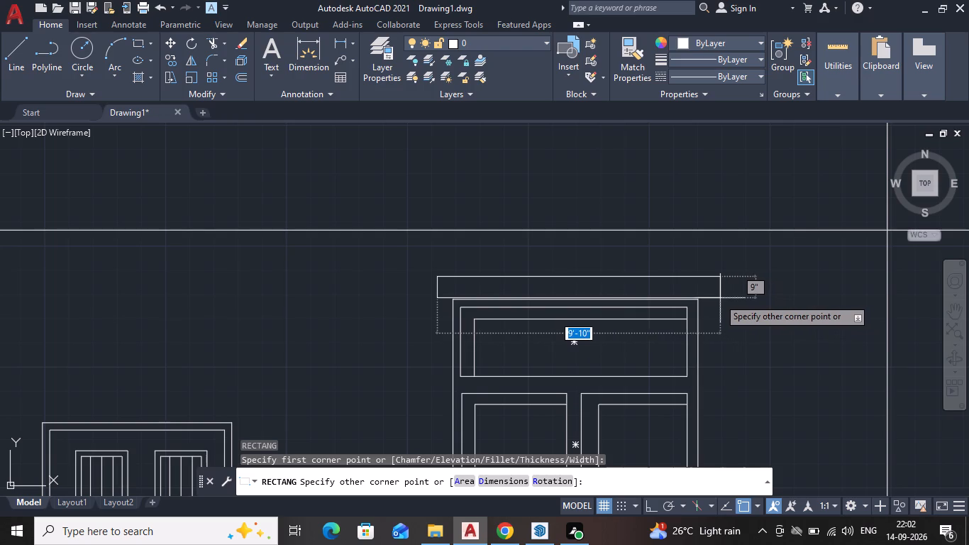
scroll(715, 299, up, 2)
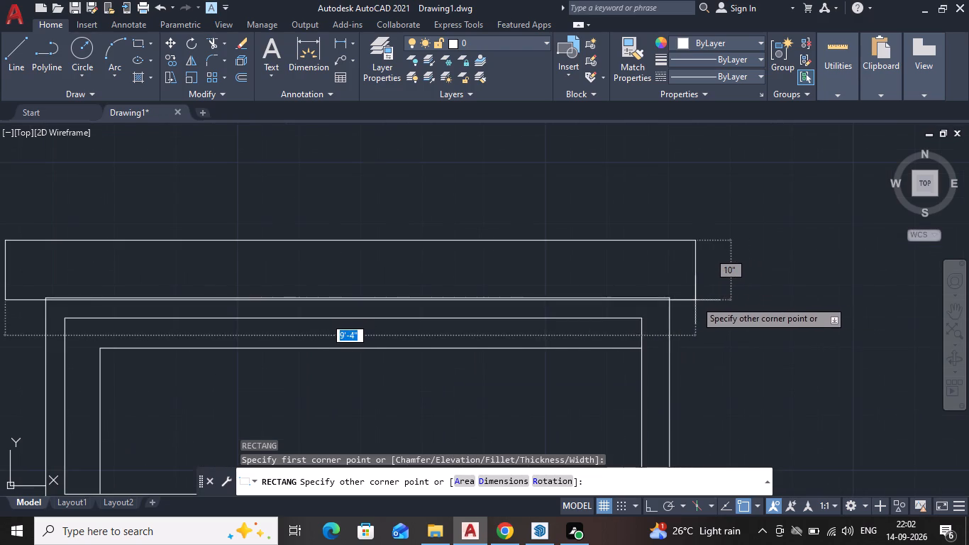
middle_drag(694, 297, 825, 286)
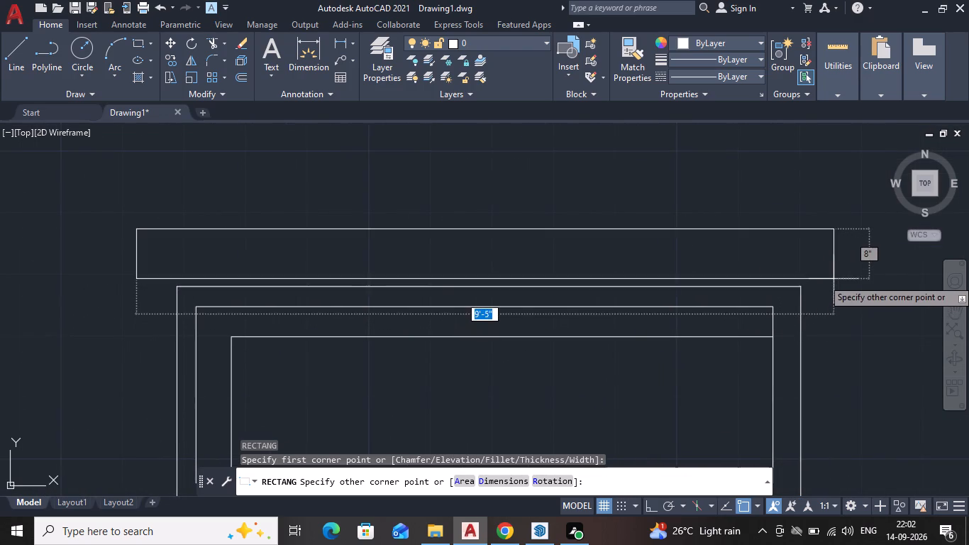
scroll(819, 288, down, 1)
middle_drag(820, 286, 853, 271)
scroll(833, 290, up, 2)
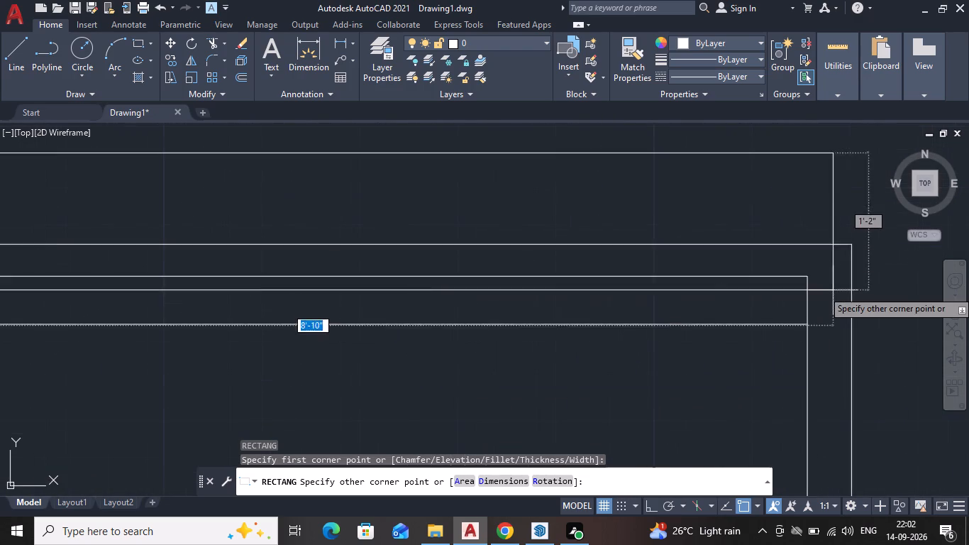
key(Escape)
Draw a rectangle about 9'-5" wide and 8" high along the window frame's top edge, overhanging it at both sides.
scroll(630, 312, down, 1)
middle_drag(641, 307, 705, 296)
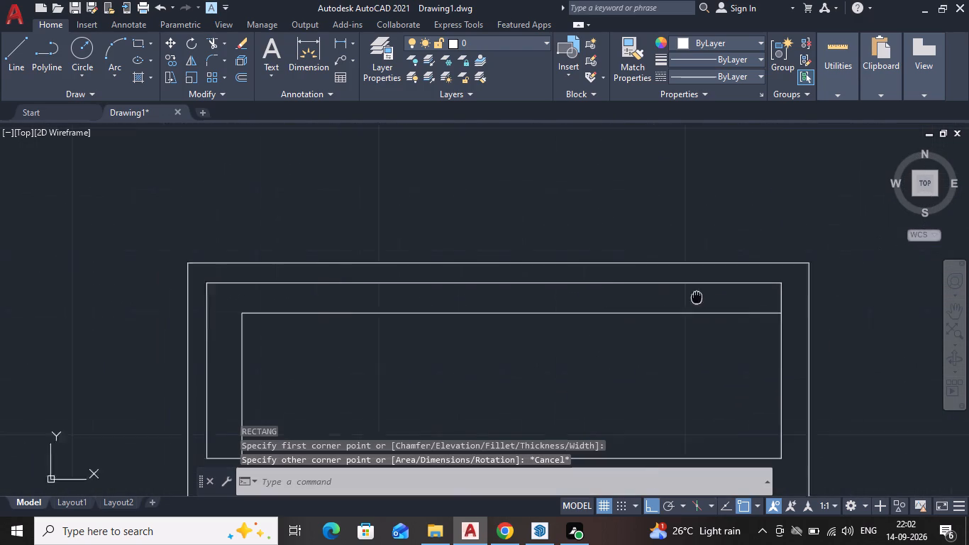
middle_drag(705, 296, 878, 275)
scroll(594, 318, down, 2)
text(REC)
key(Return)
scroll(516, 268, up, 2)
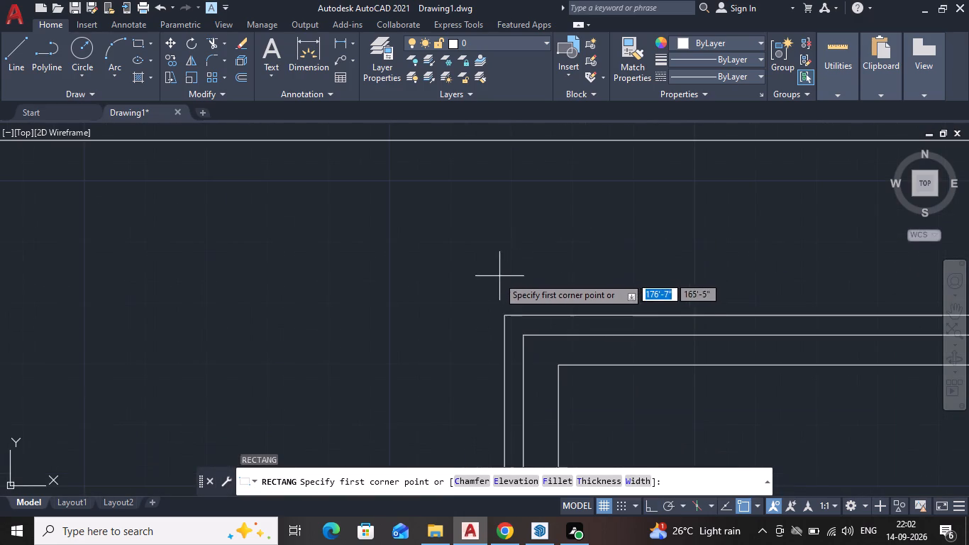
click(471, 269)
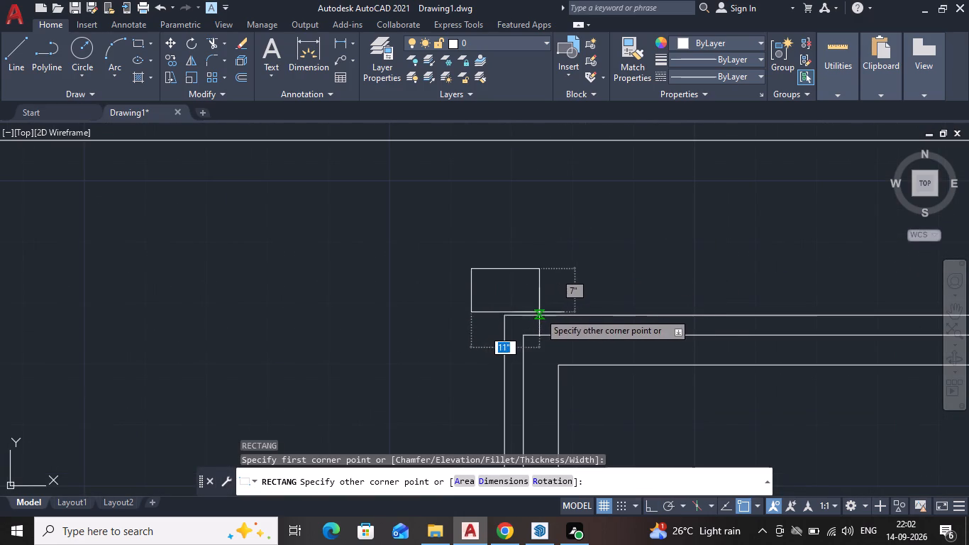
scroll(775, 329, down, 3)
middle_drag(776, 330, 516, 312)
scroll(580, 290, up, 3)
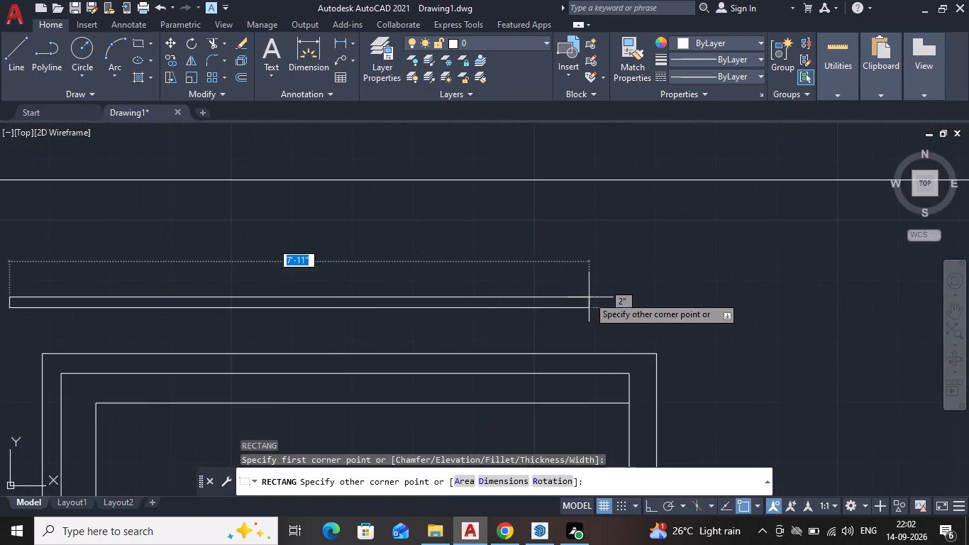
click(692, 354)
Move the new band rectangle up slightly so its bottom edge sits exactly on the window frame's top edge.
scroll(553, 348, down, 1)
middle_drag(574, 343, 777, 321)
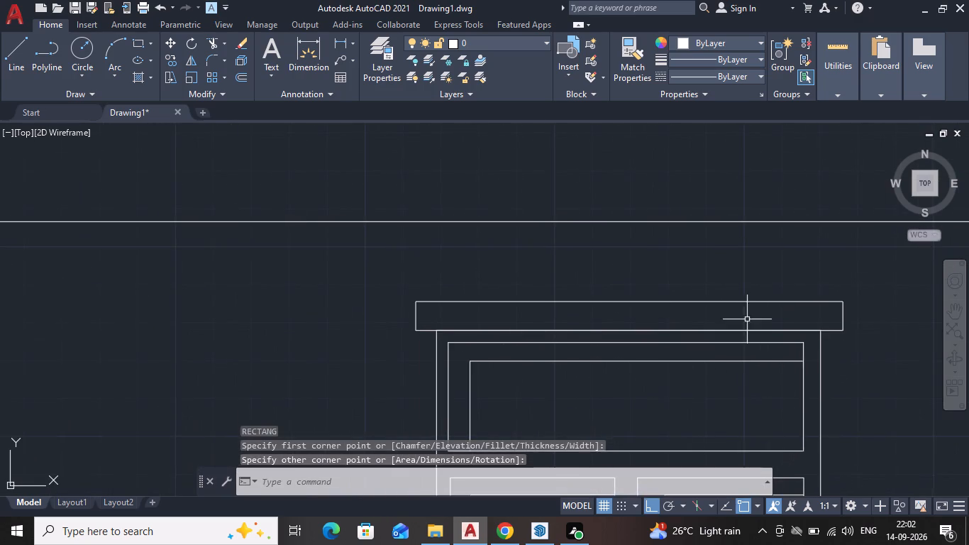
scroll(576, 337, up, 8)
scroll(602, 312, down, 4)
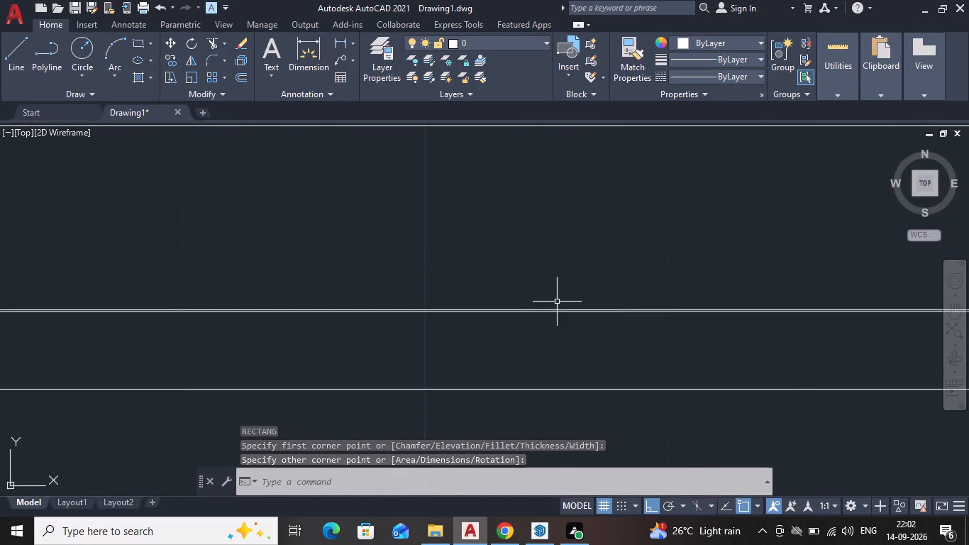
scroll(538, 301, down, 3)
middle_drag(538, 301, 741, 292)
scroll(579, 305, up, 4)
middle_drag(527, 297, 771, 301)
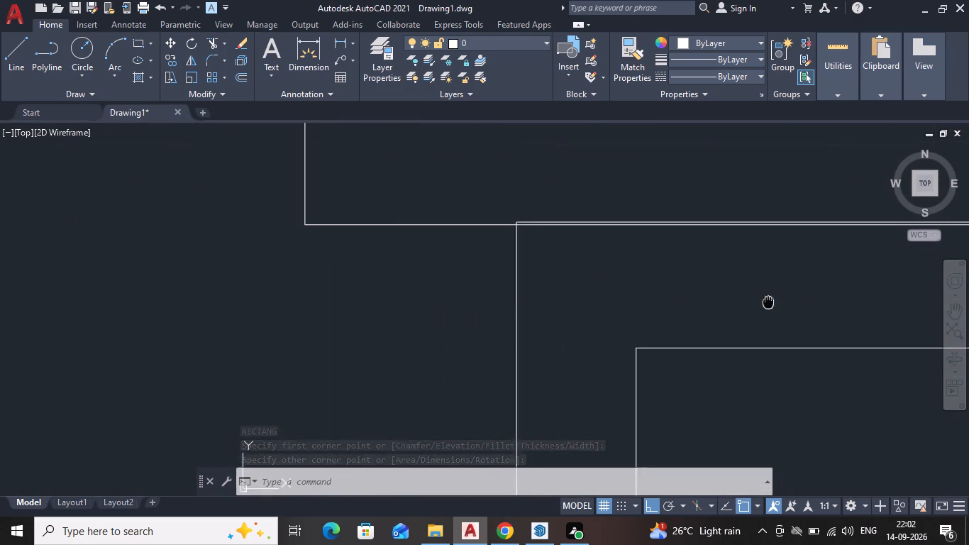
middle_drag(771, 301, 778, 302)
scroll(564, 256, up, 2)
middle_drag(565, 261, 535, 398)
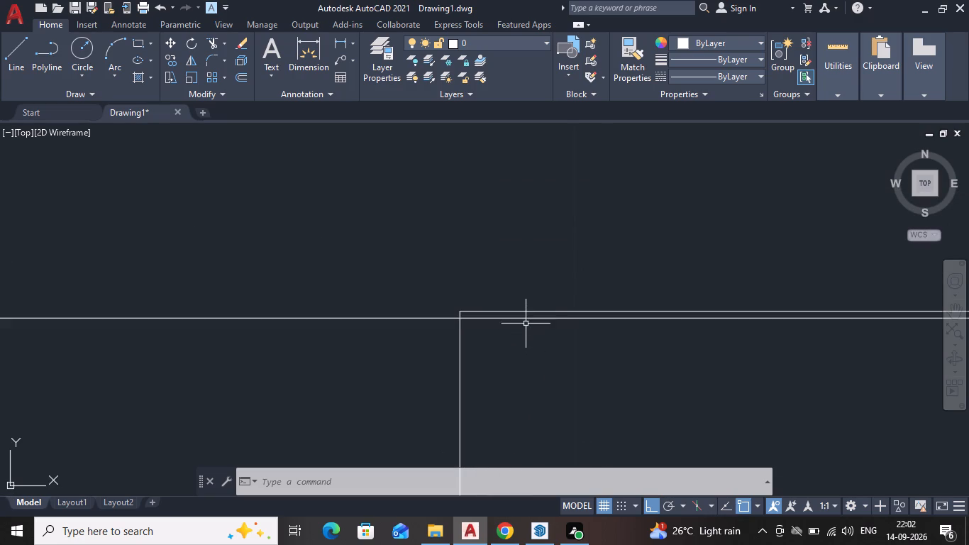
click(524, 317)
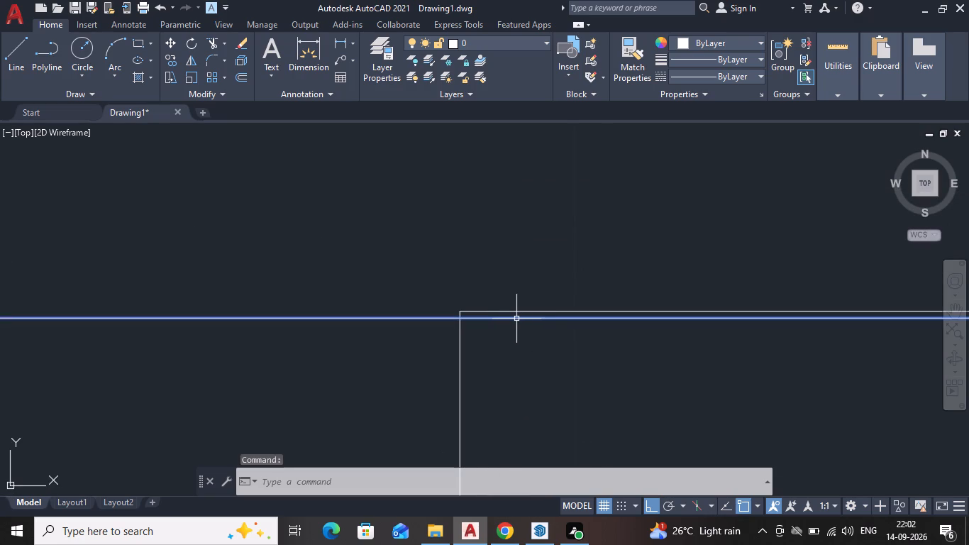
key(m)
key(Return)
click(524, 319)
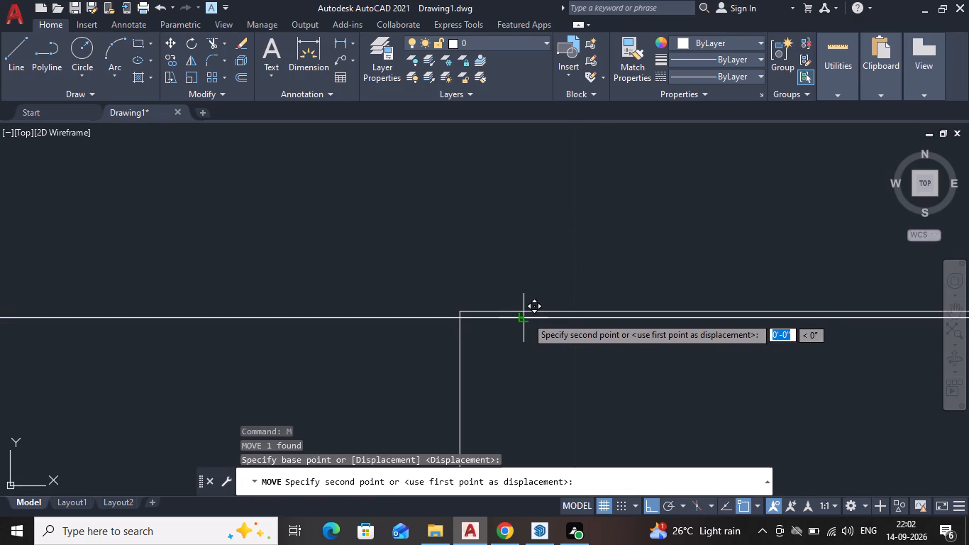
click(526, 312)
Stretch the band outward at both ends, moving its right end by about 5".
scroll(643, 321, down, 3)
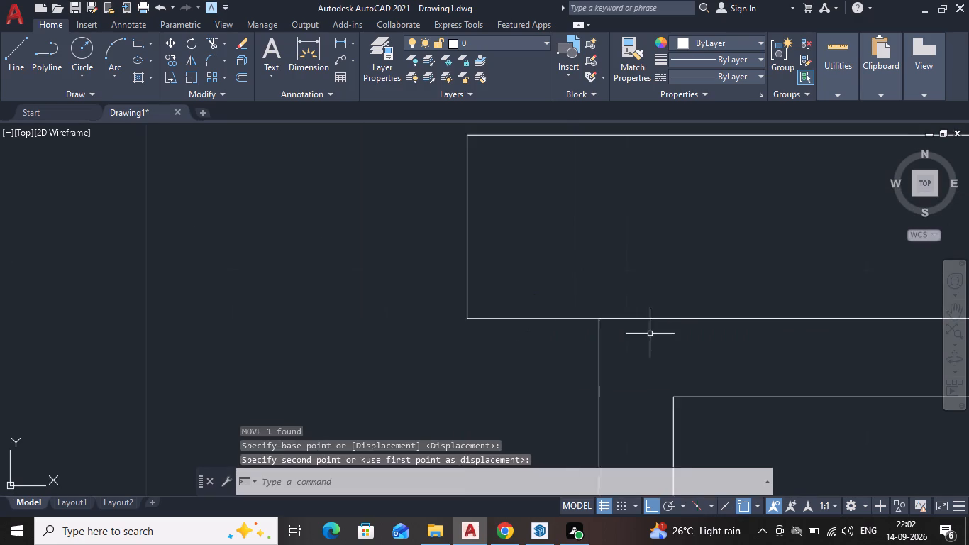
scroll(650, 334, down, 5)
middle_drag(646, 324, 487, 295)
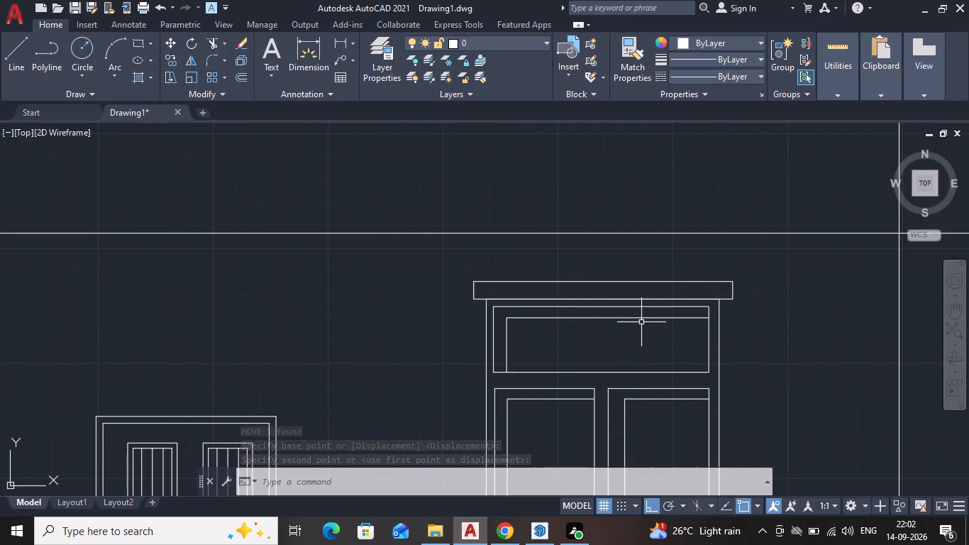
scroll(502, 300, up, 2)
scroll(484, 277, down, 1)
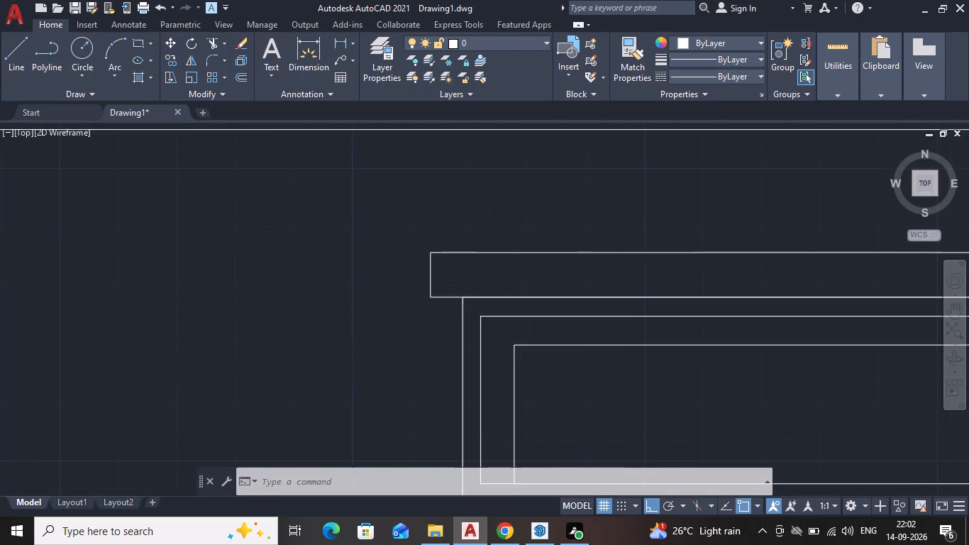
scroll(484, 277, down, 1)
scroll(458, 279, up, 1)
click(466, 278)
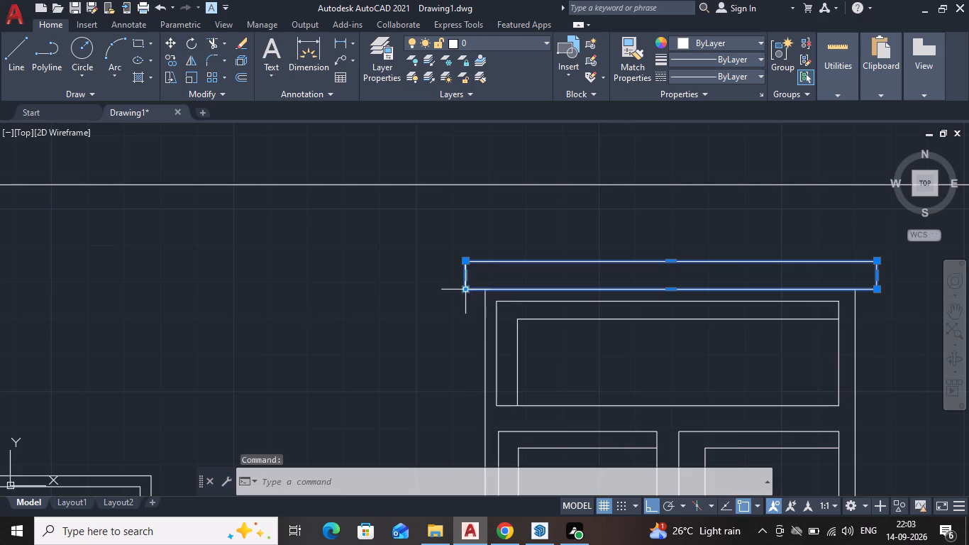
click(465, 271)
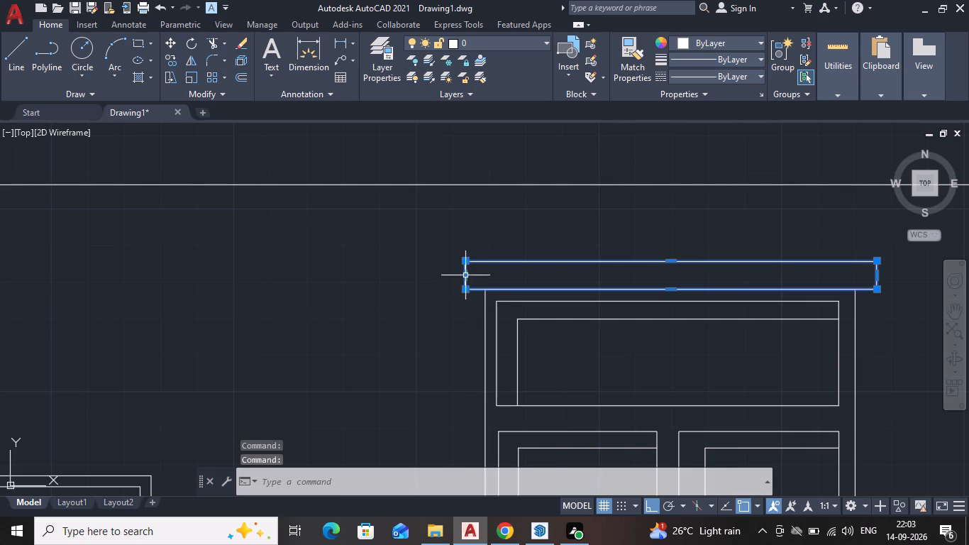
click(463, 277)
click(445, 280)
middle_drag(910, 327, 782, 346)
click(752, 292)
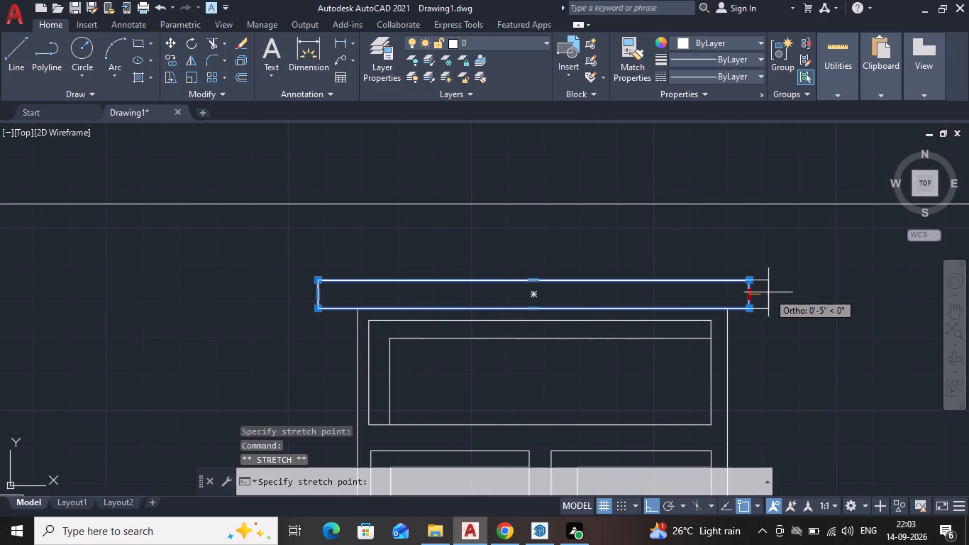
click(768, 292)
key(Escape)
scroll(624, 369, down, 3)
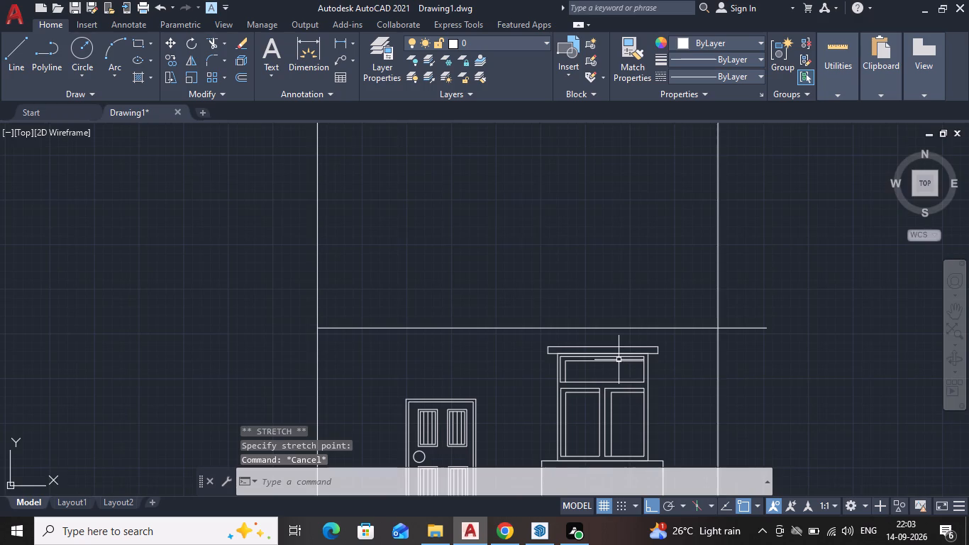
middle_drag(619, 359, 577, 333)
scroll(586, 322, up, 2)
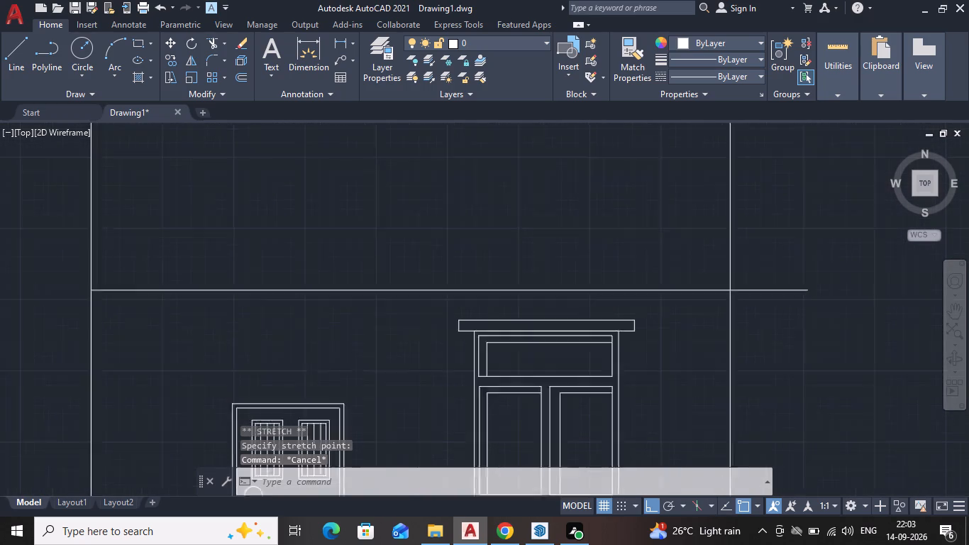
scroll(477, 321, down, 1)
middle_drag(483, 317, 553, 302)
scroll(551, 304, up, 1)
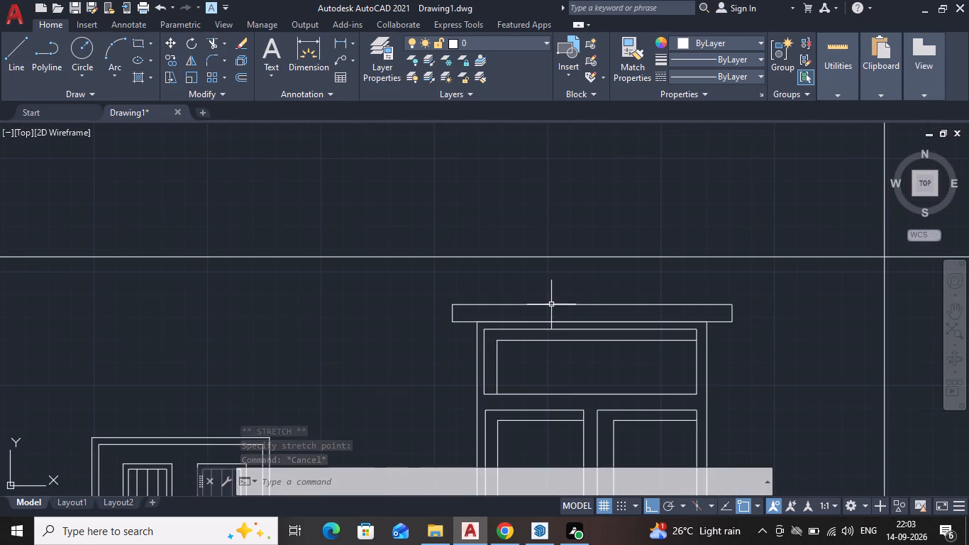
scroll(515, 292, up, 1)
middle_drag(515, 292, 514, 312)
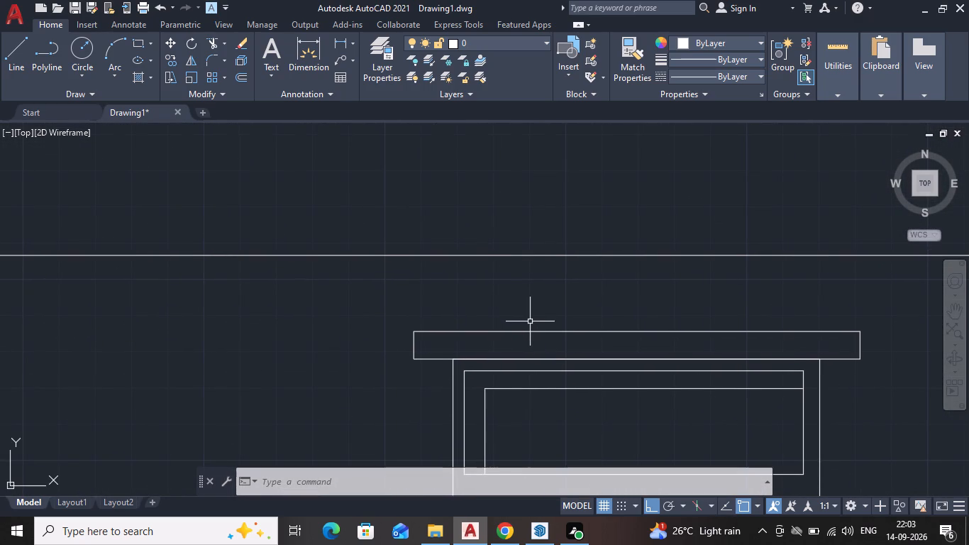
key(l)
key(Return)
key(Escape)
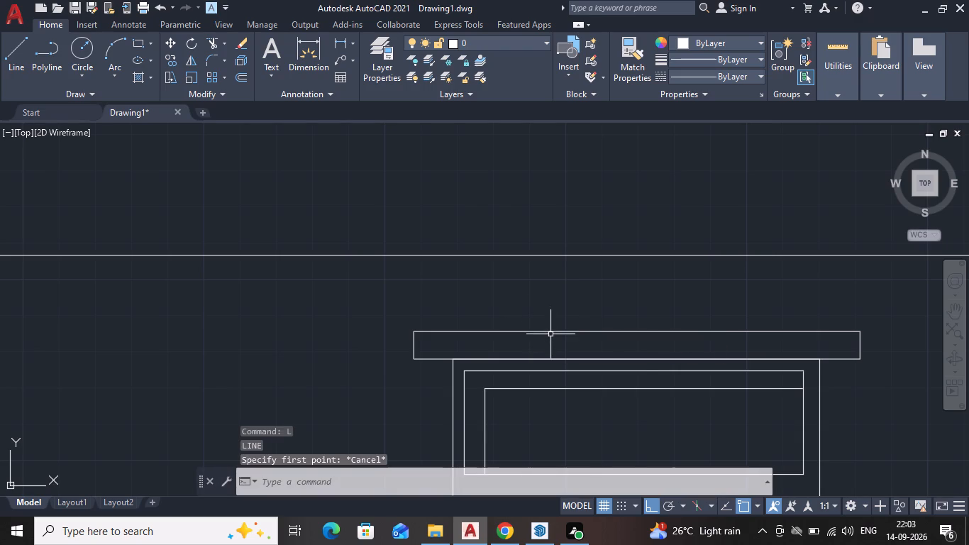
Explode the band rectangle above the window into separate lines.
click(552, 333)
text(EX)
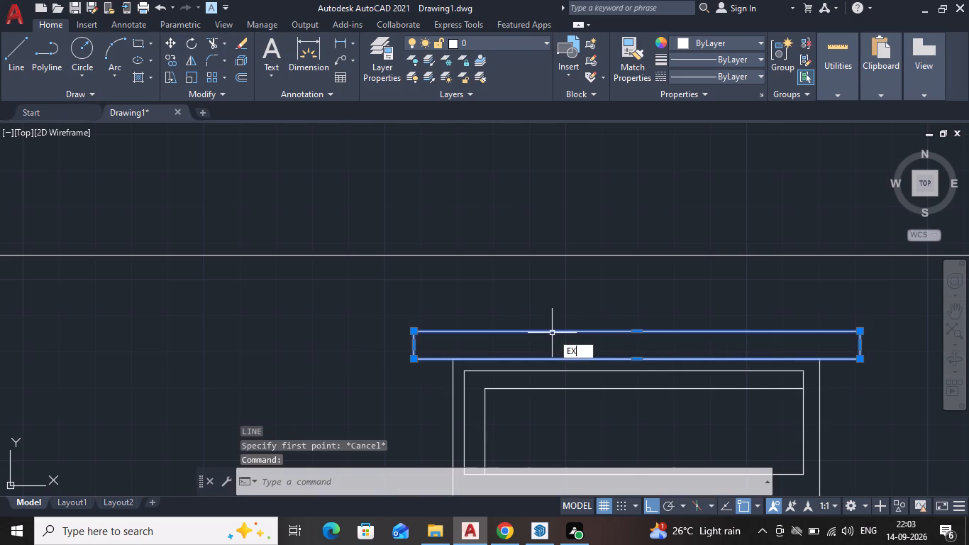
click(609, 375)
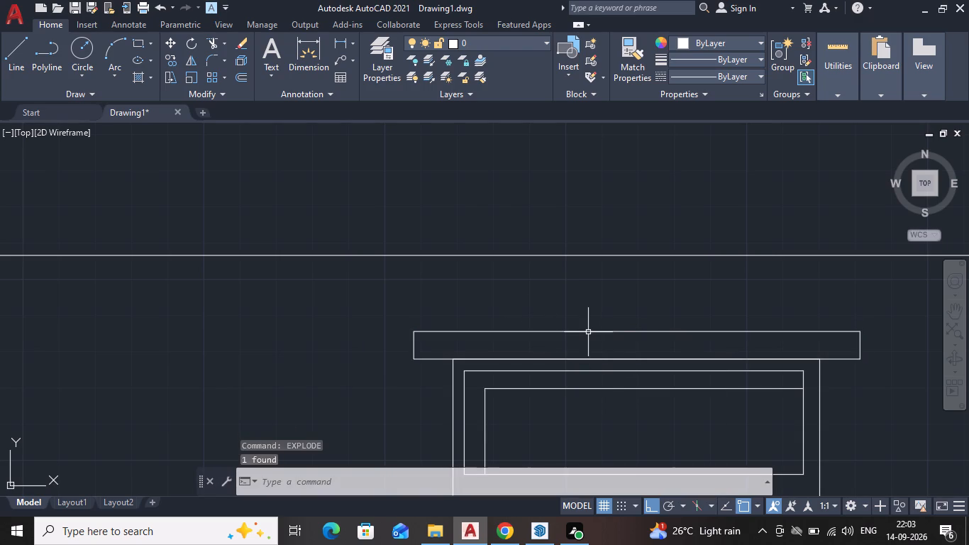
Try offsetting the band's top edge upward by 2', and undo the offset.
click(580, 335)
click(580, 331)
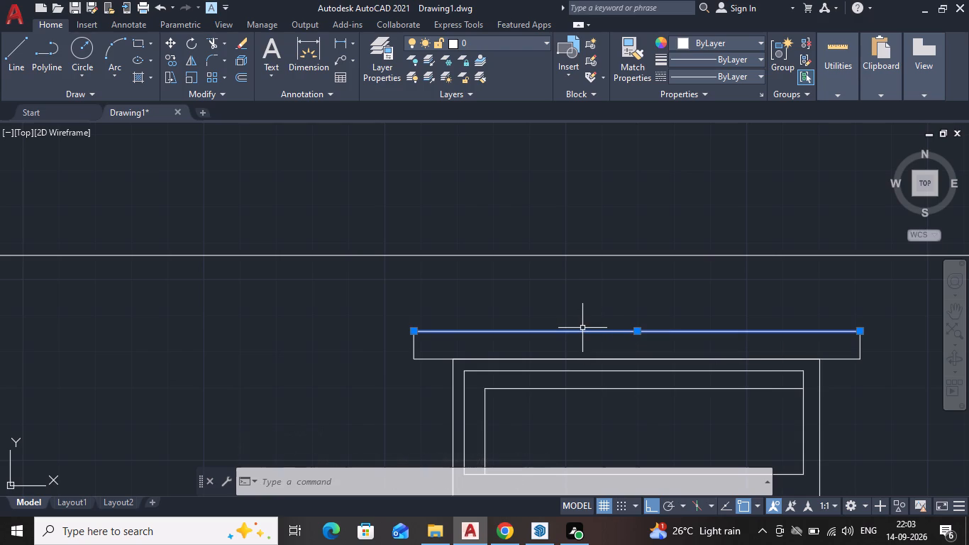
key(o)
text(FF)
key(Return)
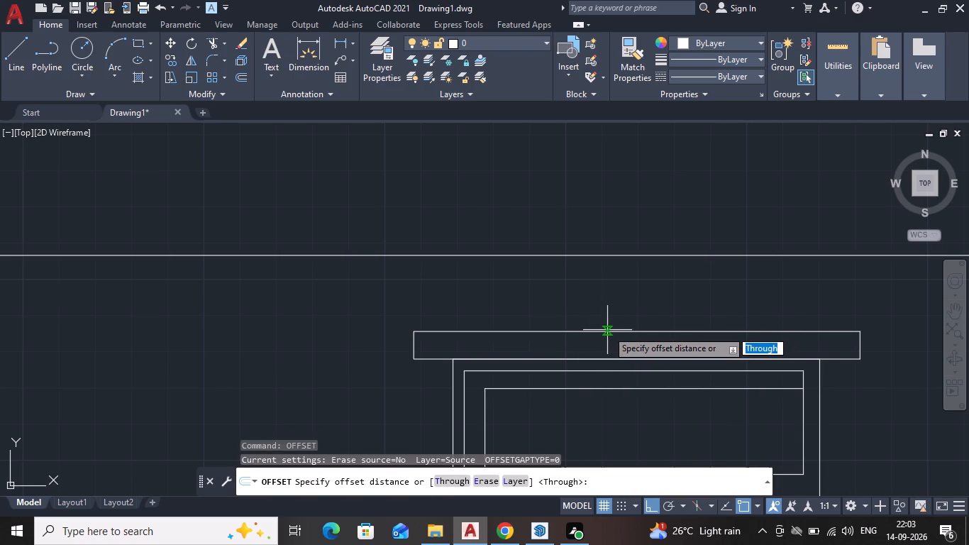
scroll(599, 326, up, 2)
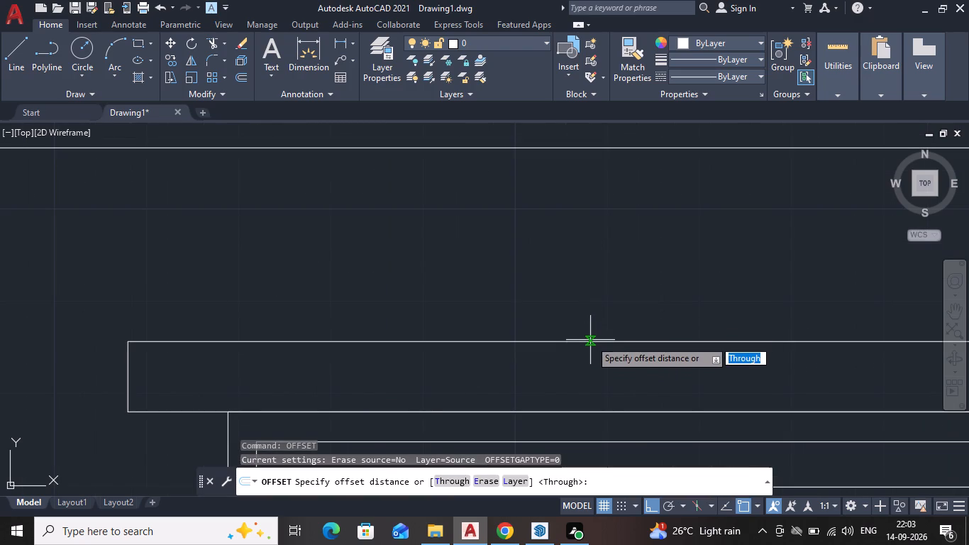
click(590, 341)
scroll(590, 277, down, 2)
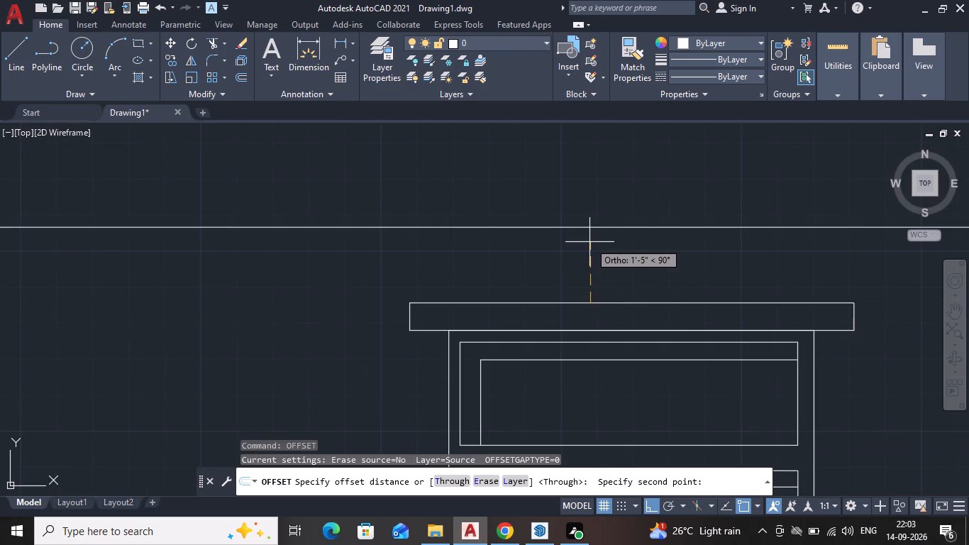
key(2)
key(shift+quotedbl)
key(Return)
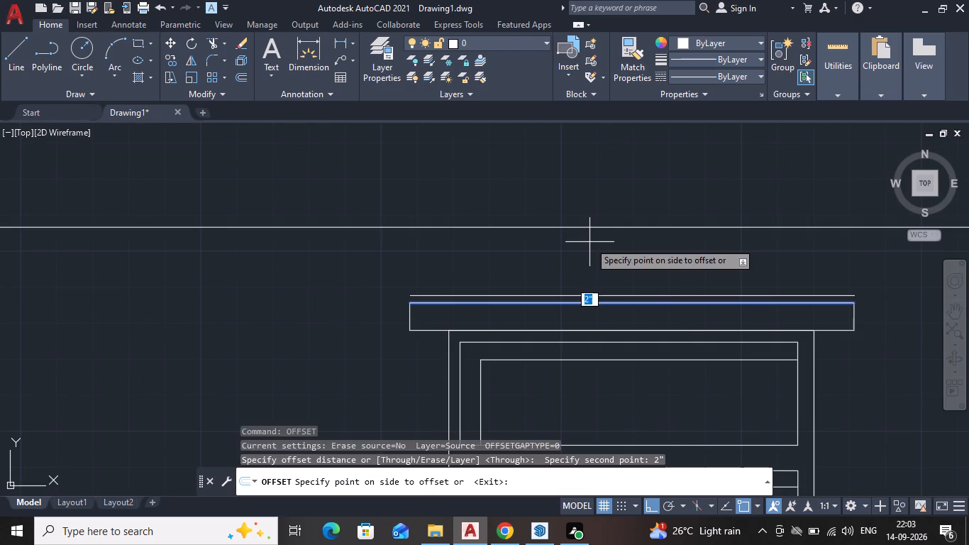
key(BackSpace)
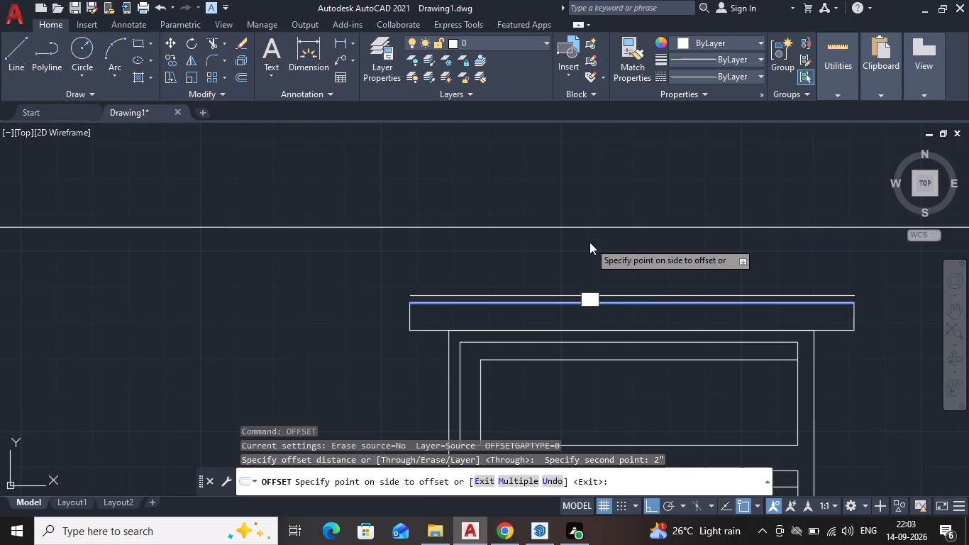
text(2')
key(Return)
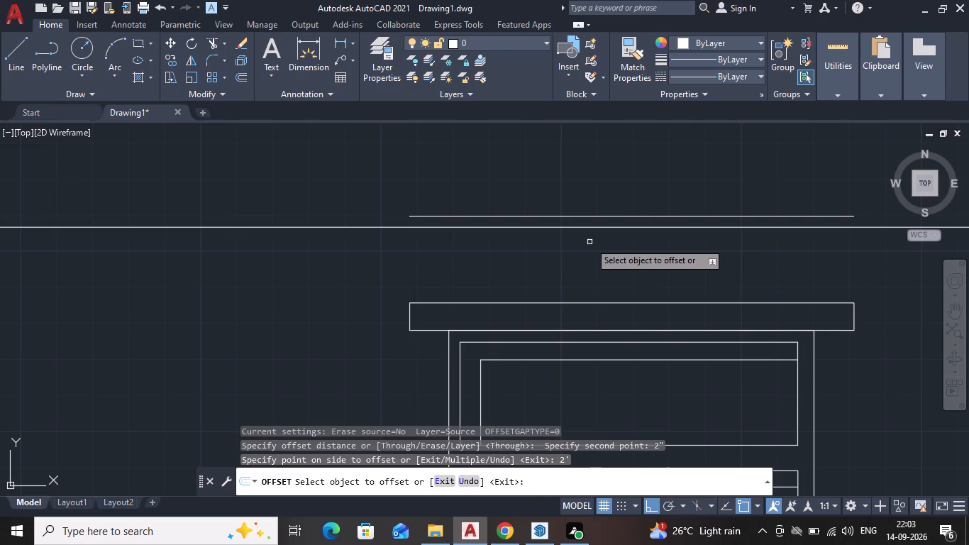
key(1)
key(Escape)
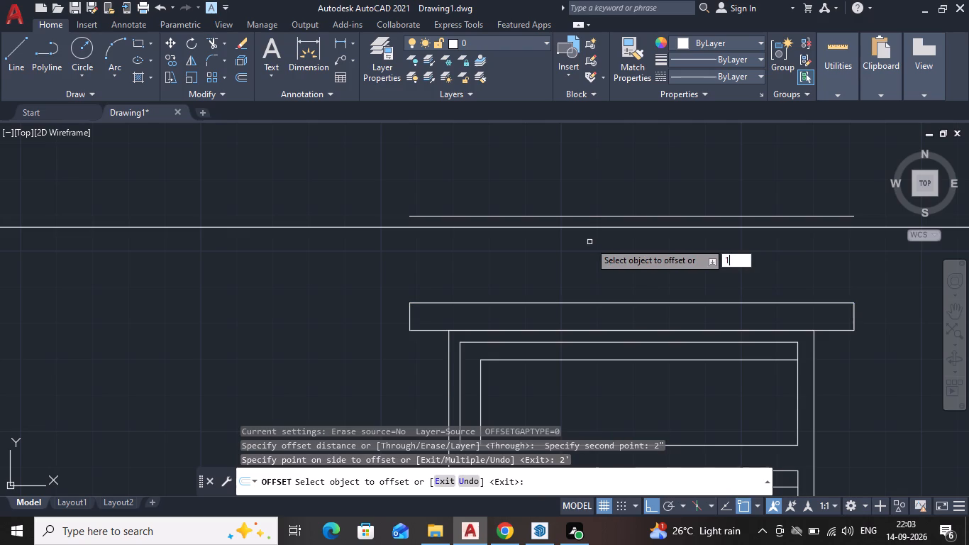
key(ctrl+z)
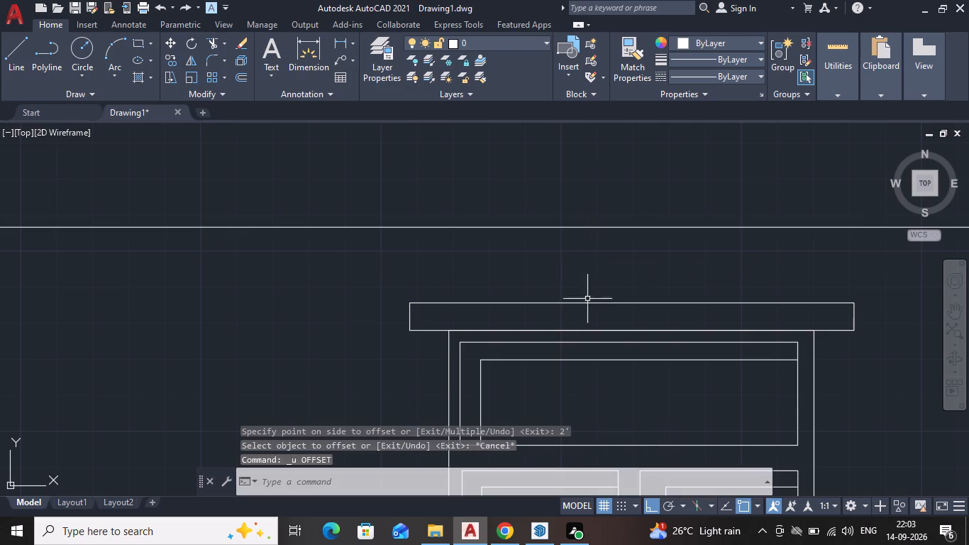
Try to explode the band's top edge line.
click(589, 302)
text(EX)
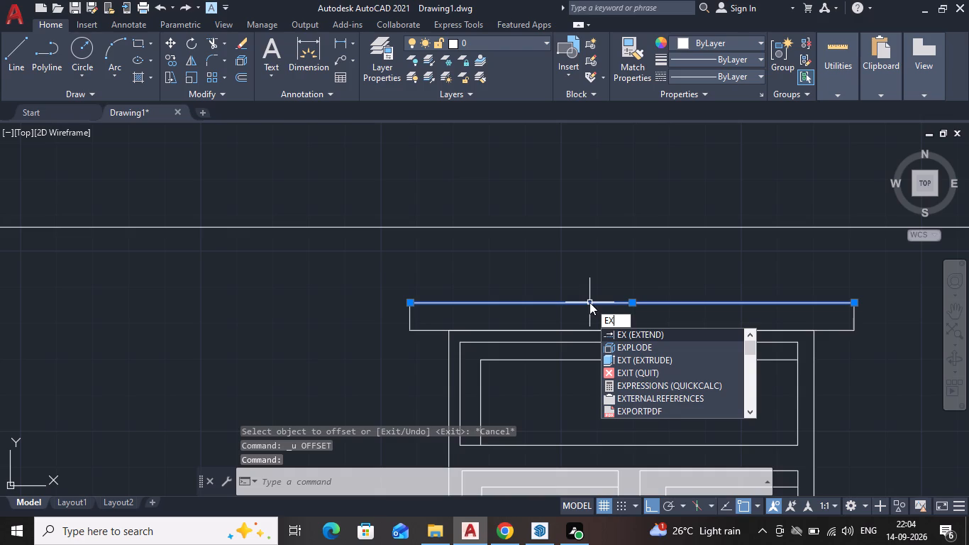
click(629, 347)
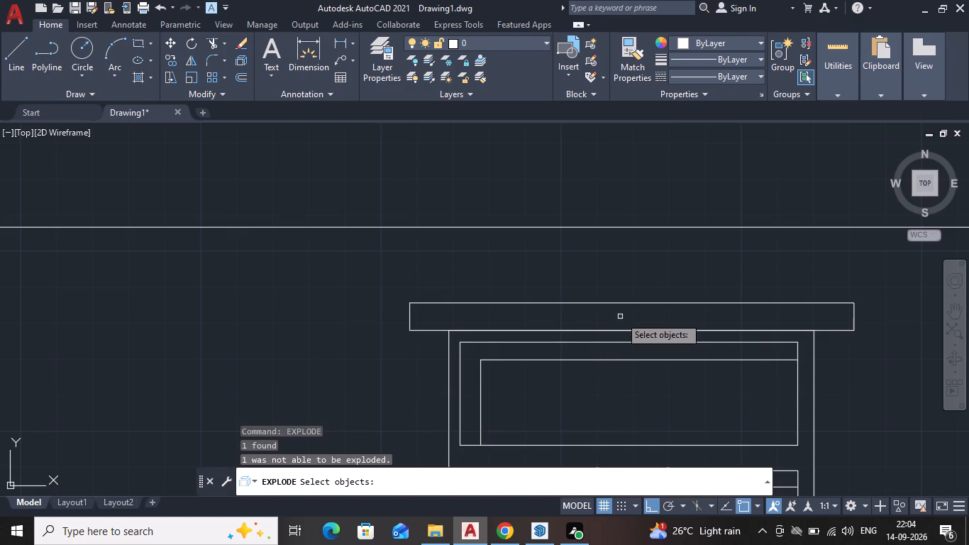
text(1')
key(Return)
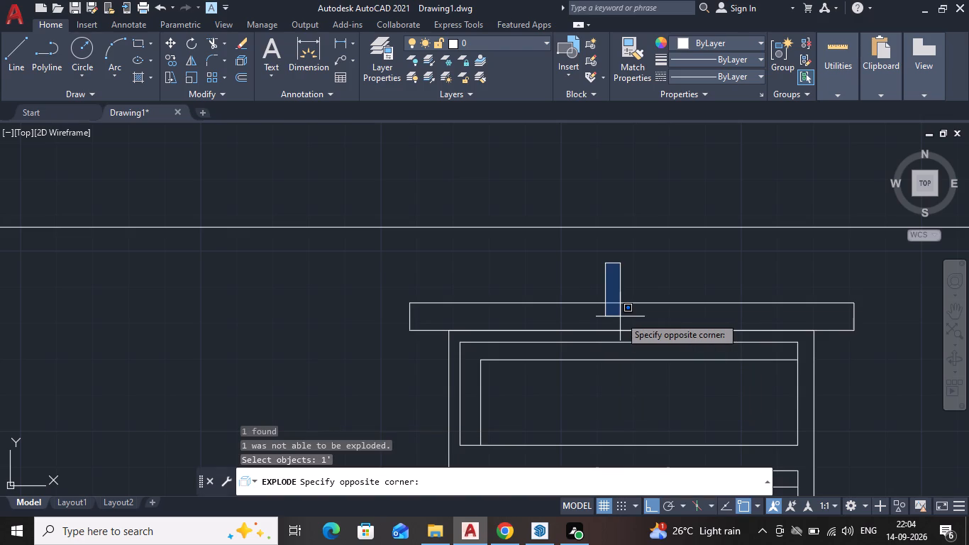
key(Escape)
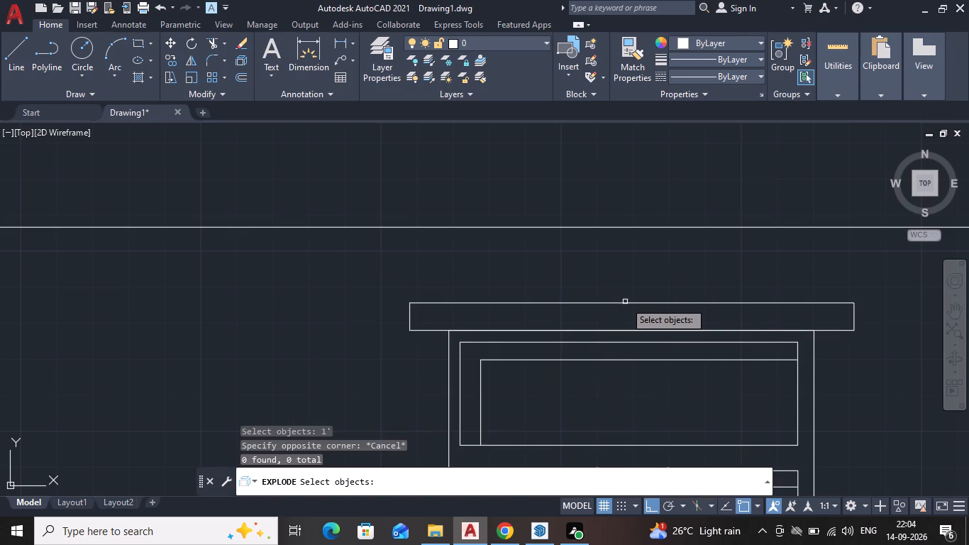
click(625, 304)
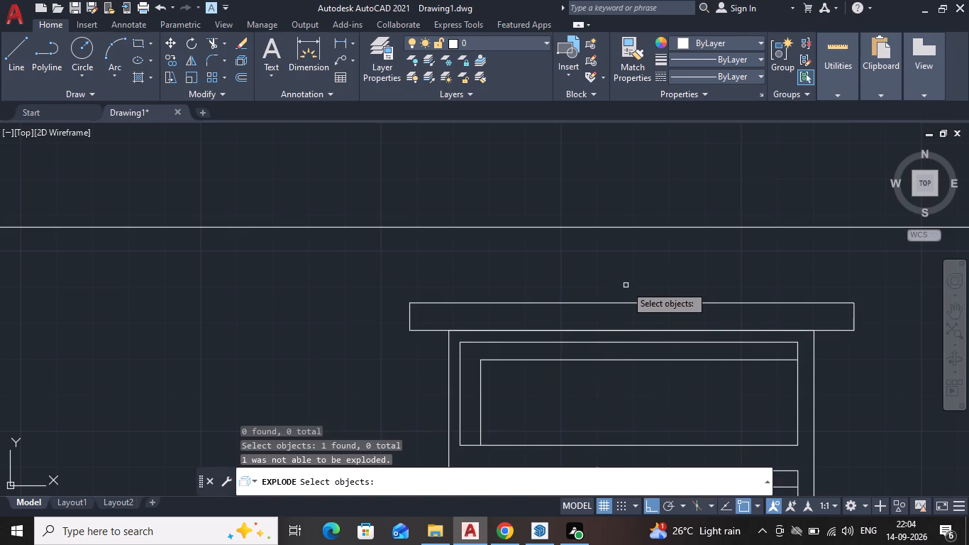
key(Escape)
Offset the top edge of the band above the window upward by 1'.
click(624, 300)
click(620, 305)
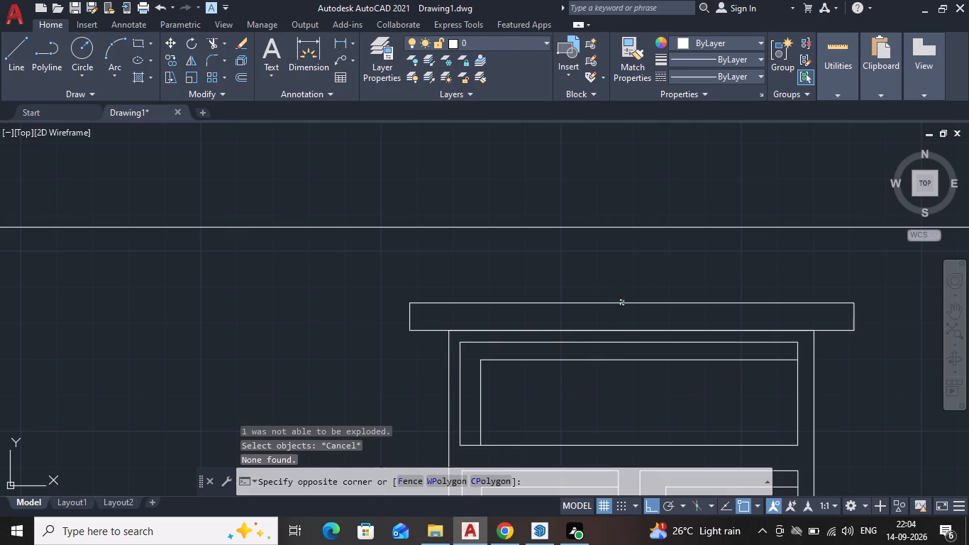
key(o)
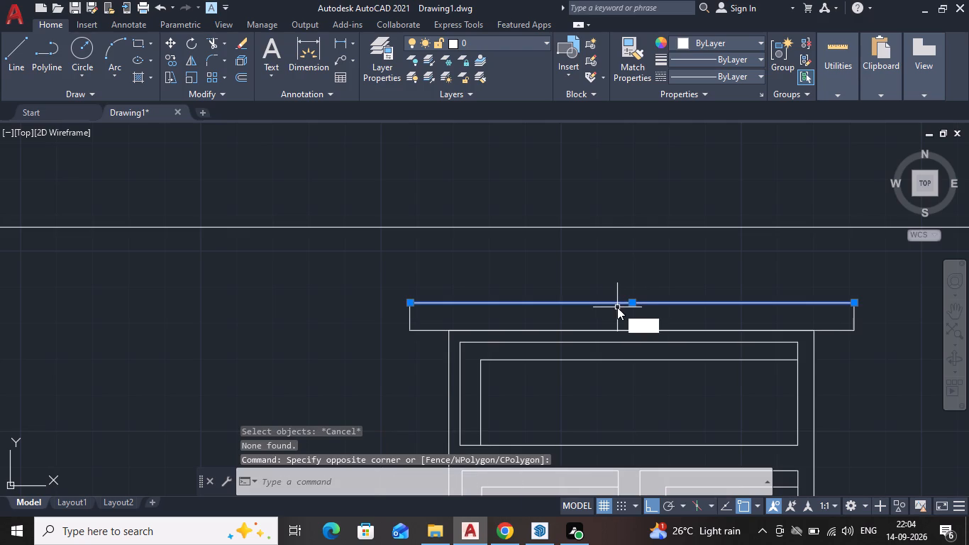
text(FF)
click(656, 342)
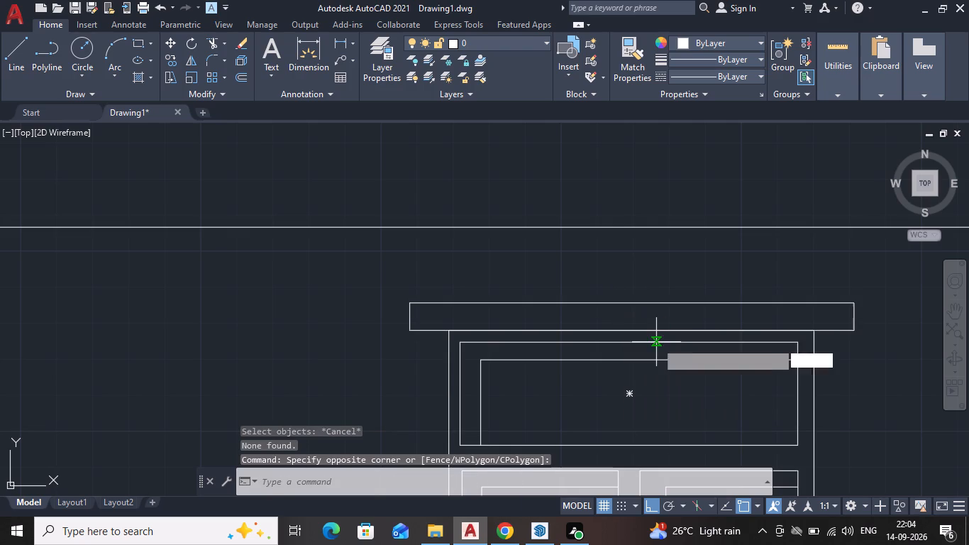
click(623, 306)
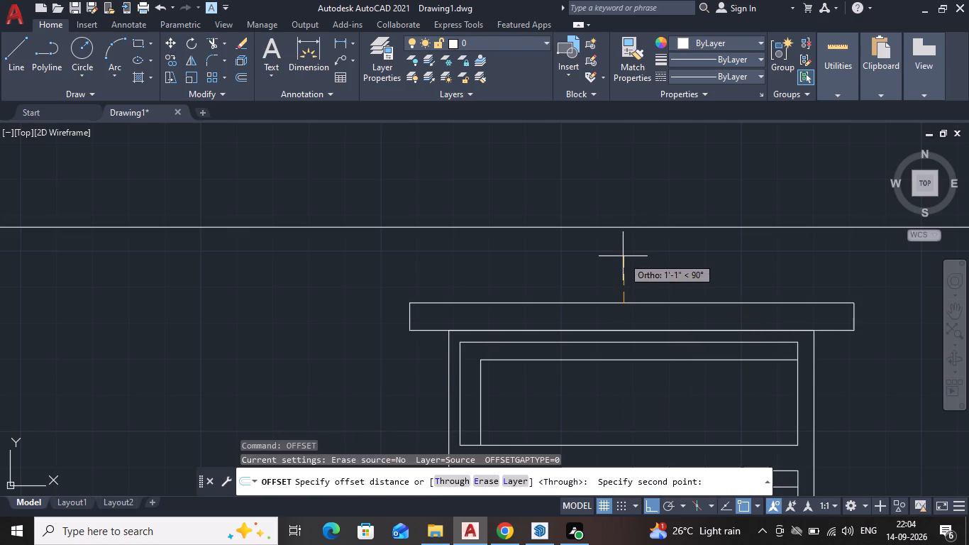
text(1')
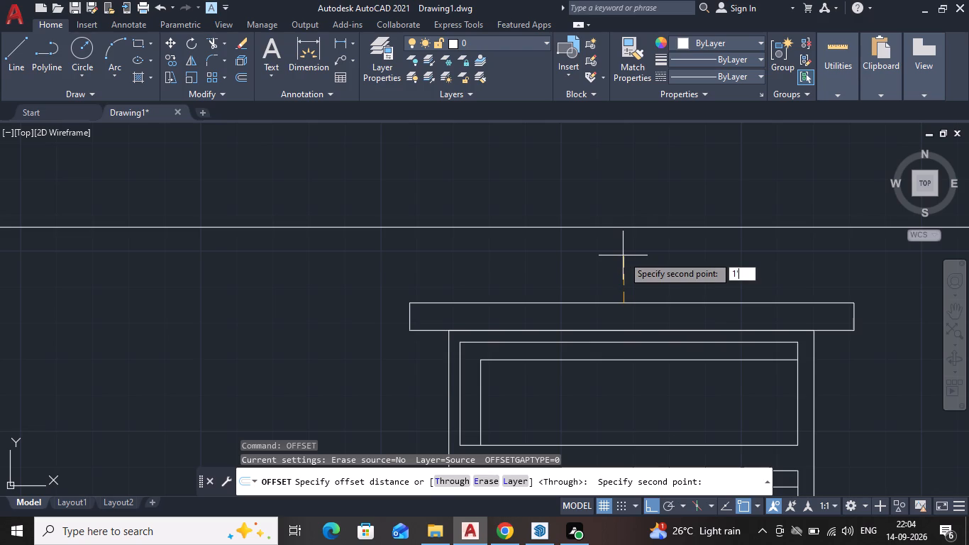
key(Return)
click(623, 255)
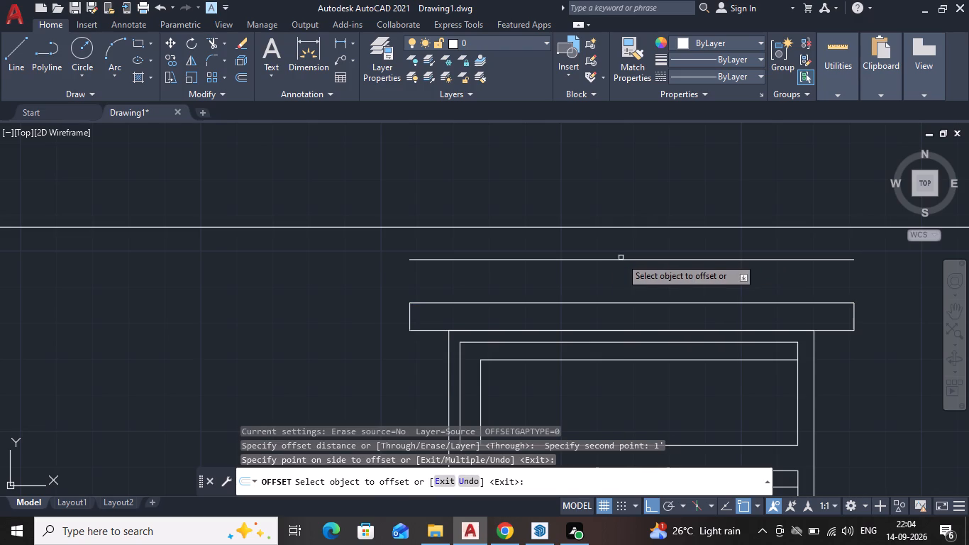
key(Escape)
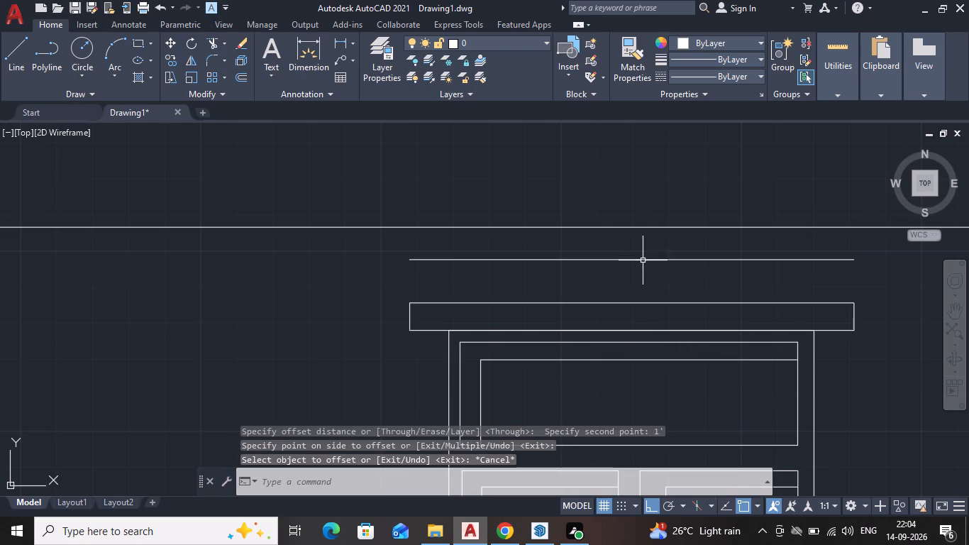
Move the offset line straight up a few inches, keeping it just below the long horizontal line.
click(641, 260)
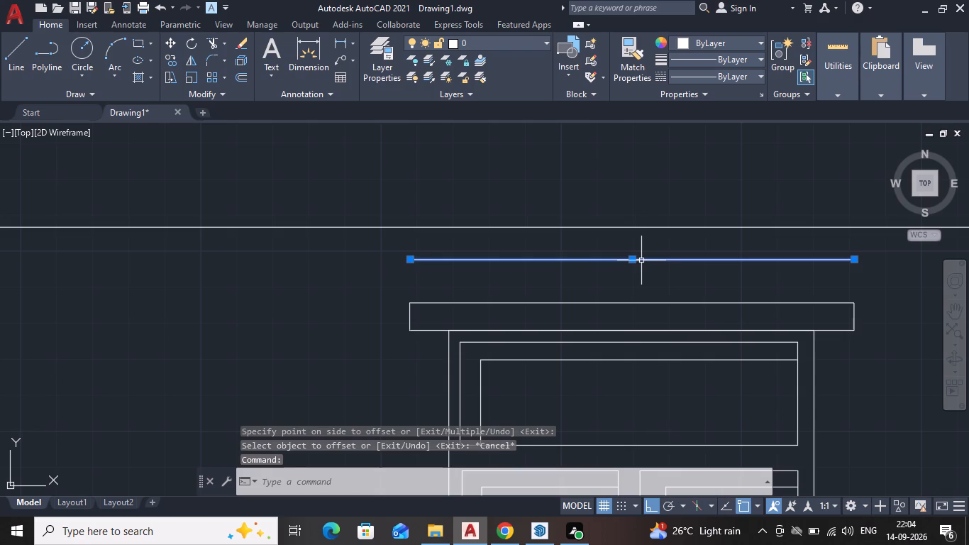
key(m)
key(Return)
click(641, 260)
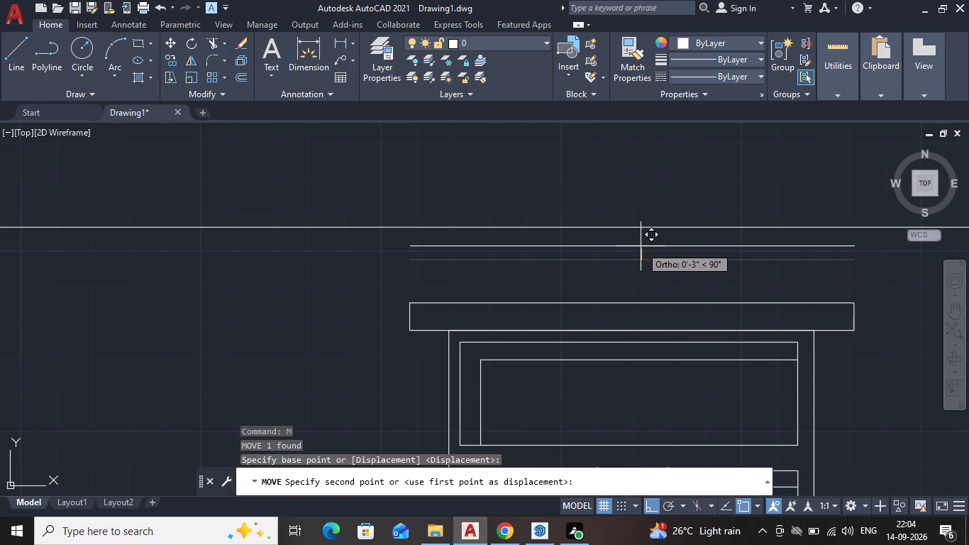
click(641, 244)
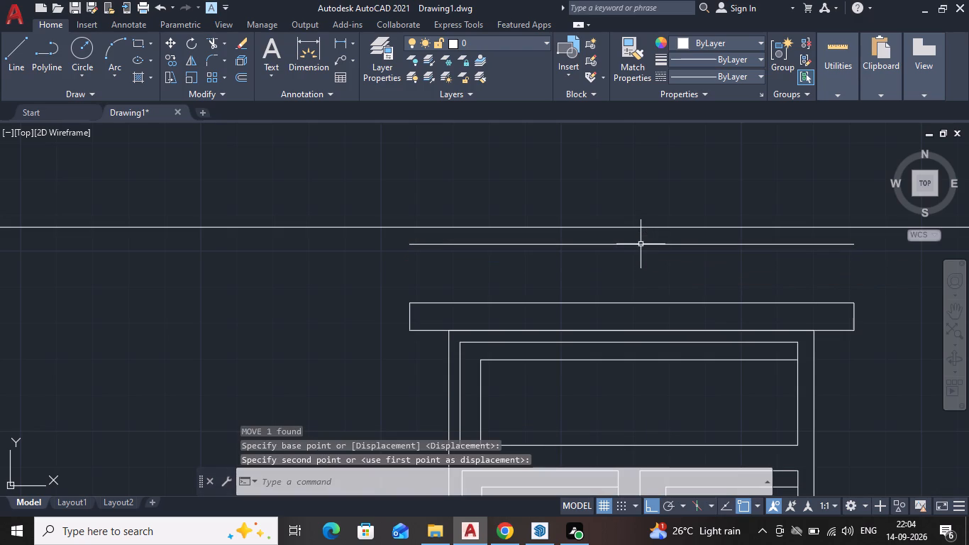
key(Escape)
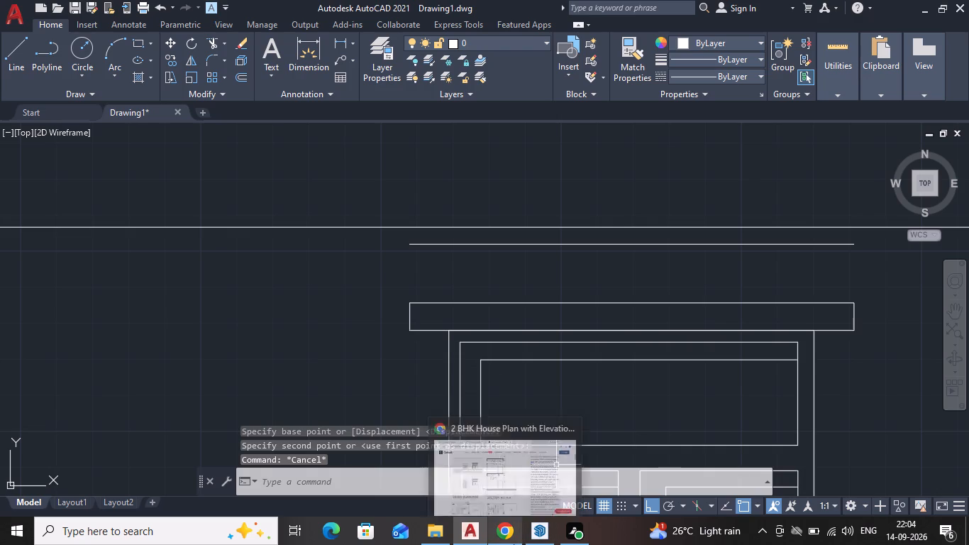
Switch from ortho to polar tracking, try a slanted line from the band's upper-left corner to the long horizontal line, and erase it.
key(l)
key(Return)
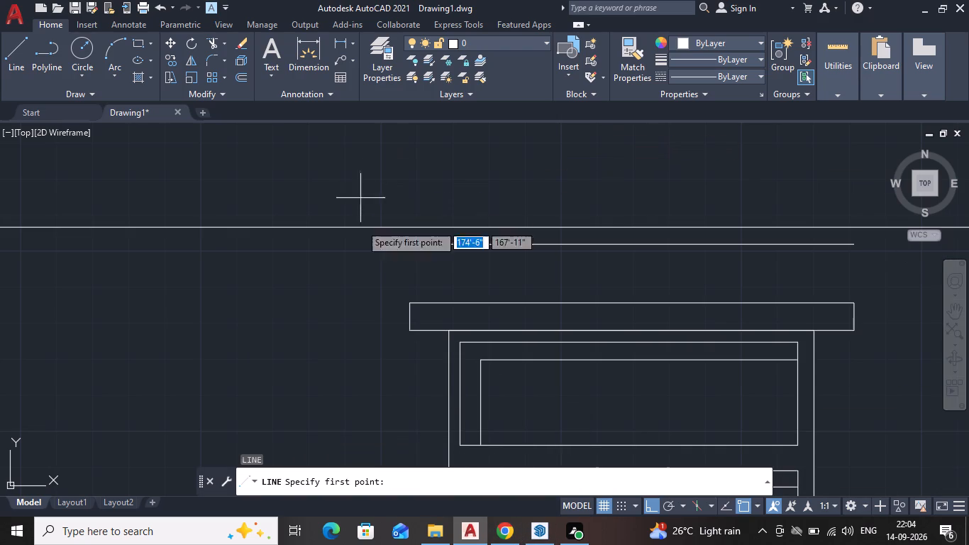
click(410, 302)
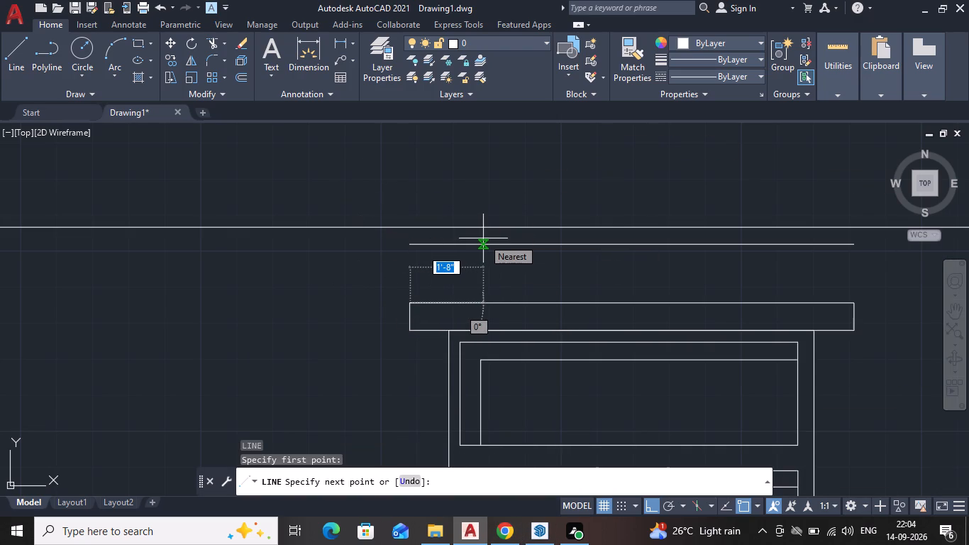
key(ctrl+F8)
scroll(491, 247, up, 2)
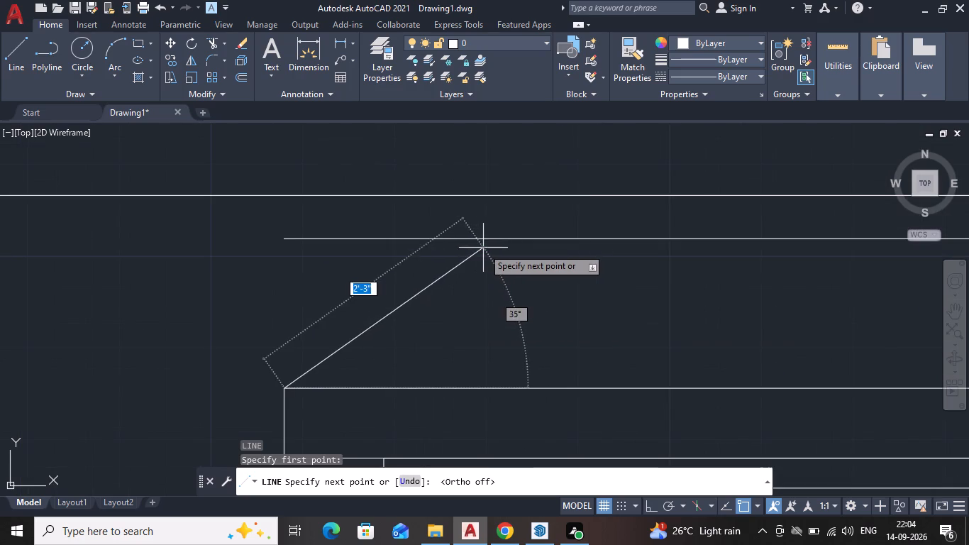
scroll(475, 241, down, 2)
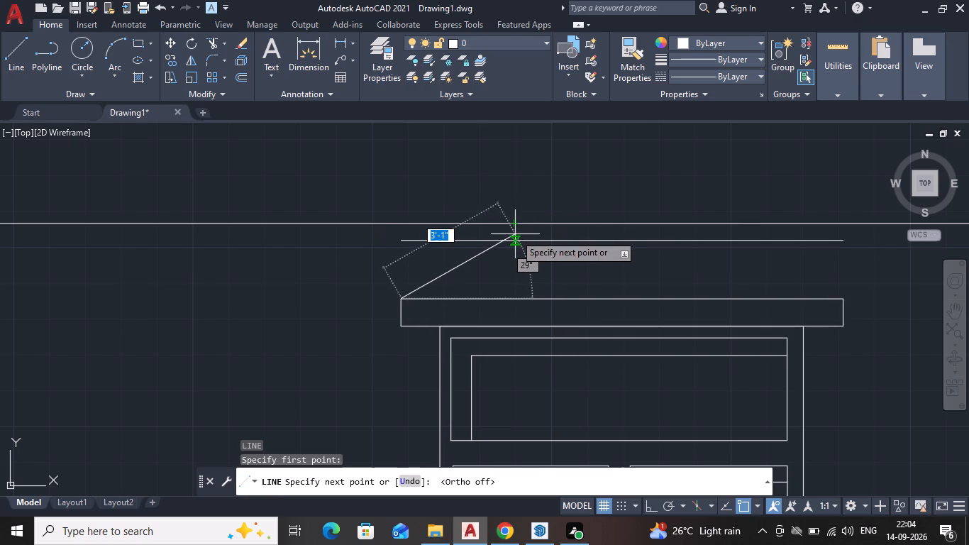
click(669, 505)
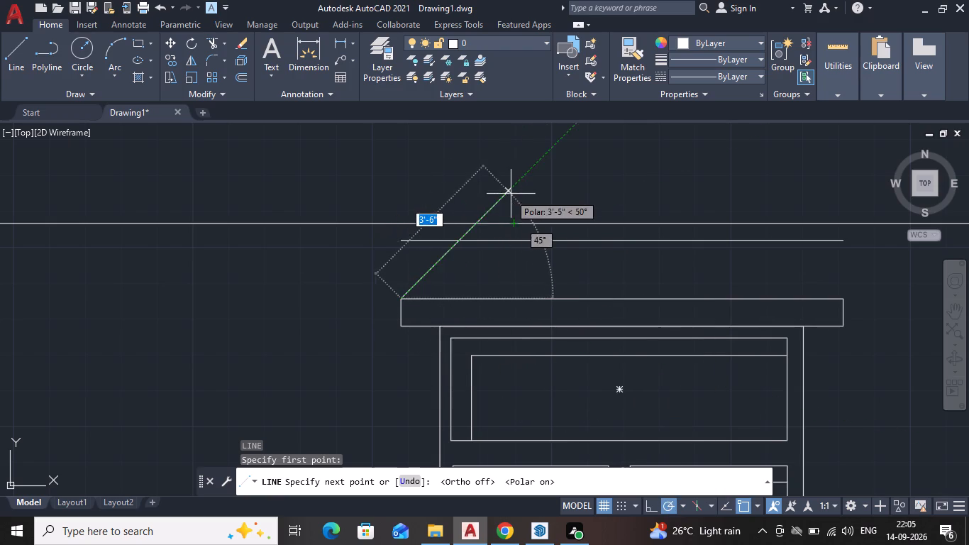
click(532, 224)
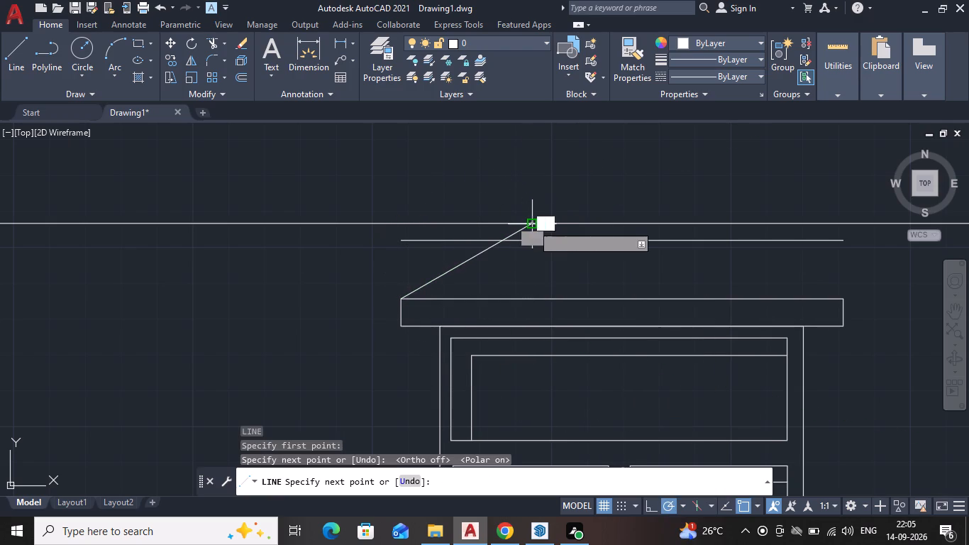
key(Escape)
scroll(768, 324, down, 1)
middle_drag(768, 325, 665, 330)
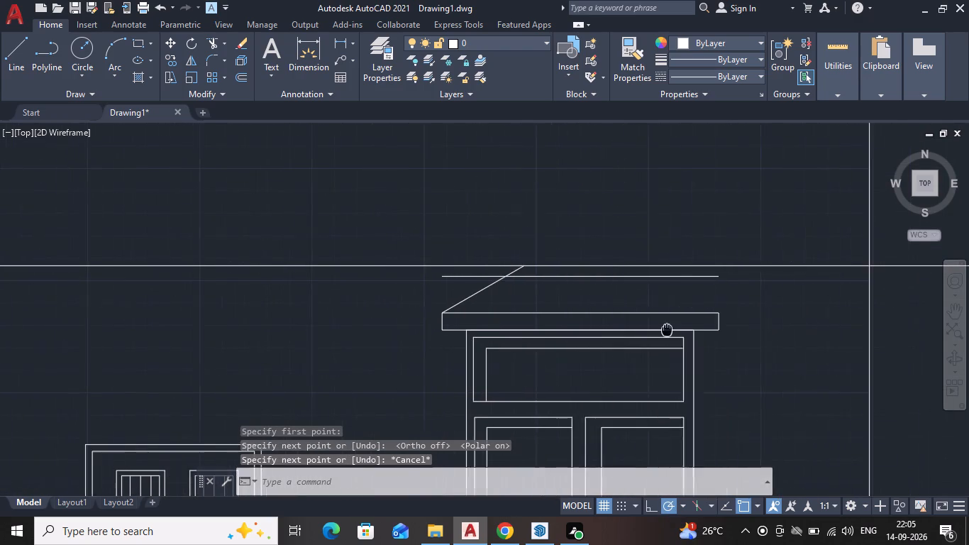
middle_drag(665, 330, 665, 330)
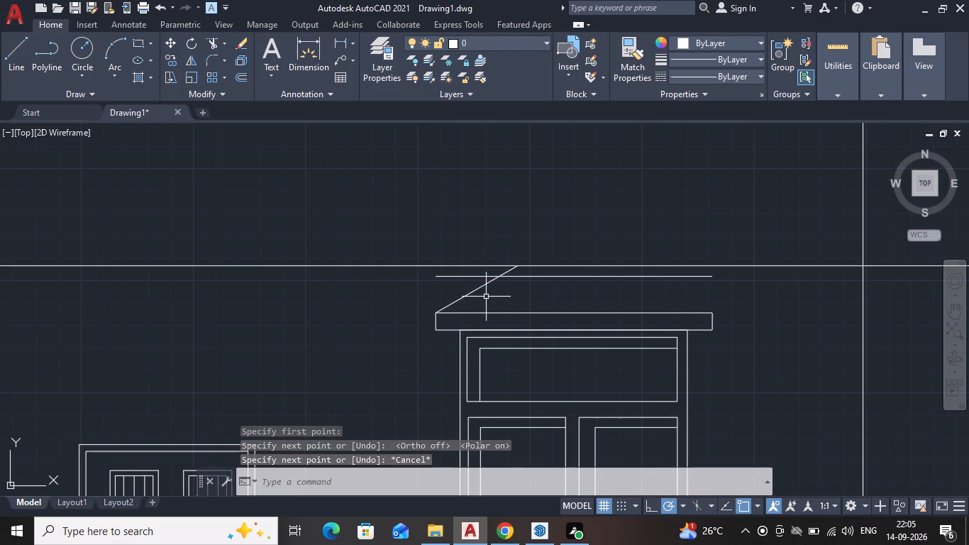
click(479, 291)
key(Delete)
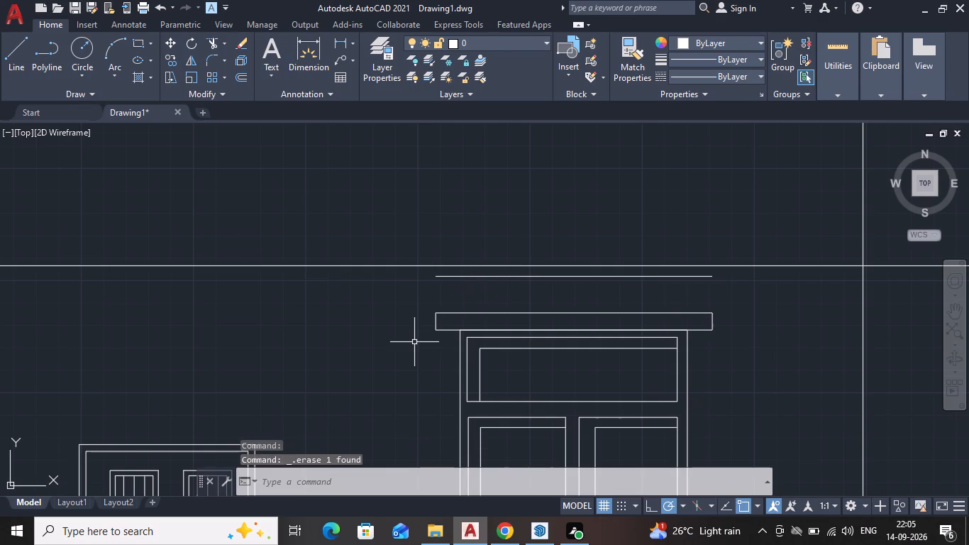
Draw a slanted line about 2'-6" long at 55° from the band's upper-left corner, crossing the offset line.
key(l)
key(Return)
scroll(413, 289, up, 2)
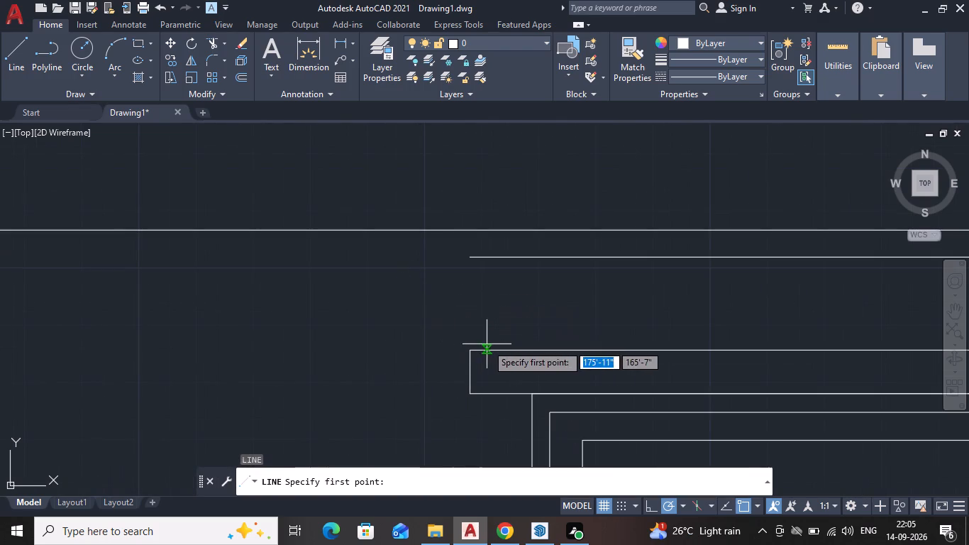
click(470, 351)
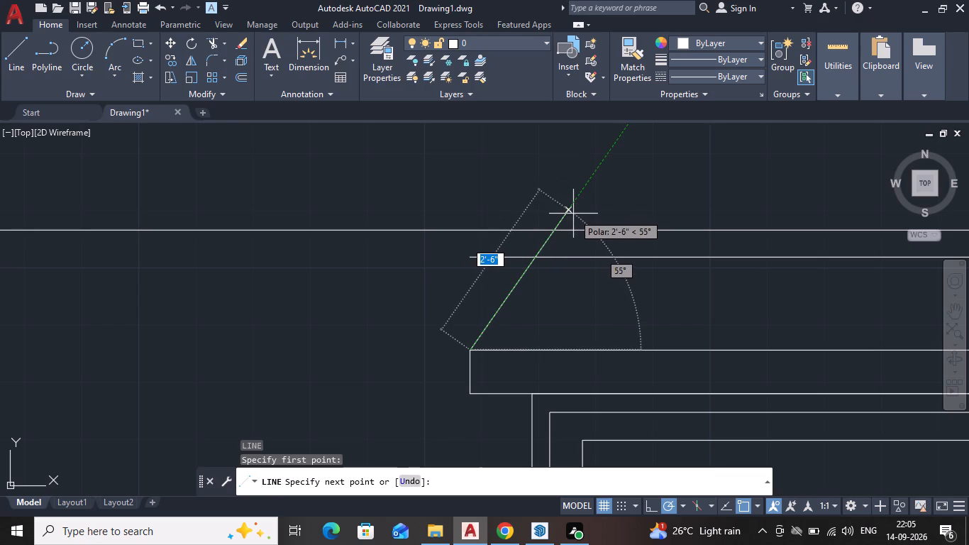
click(573, 214)
key(Escape)
scroll(707, 346, down, 1)
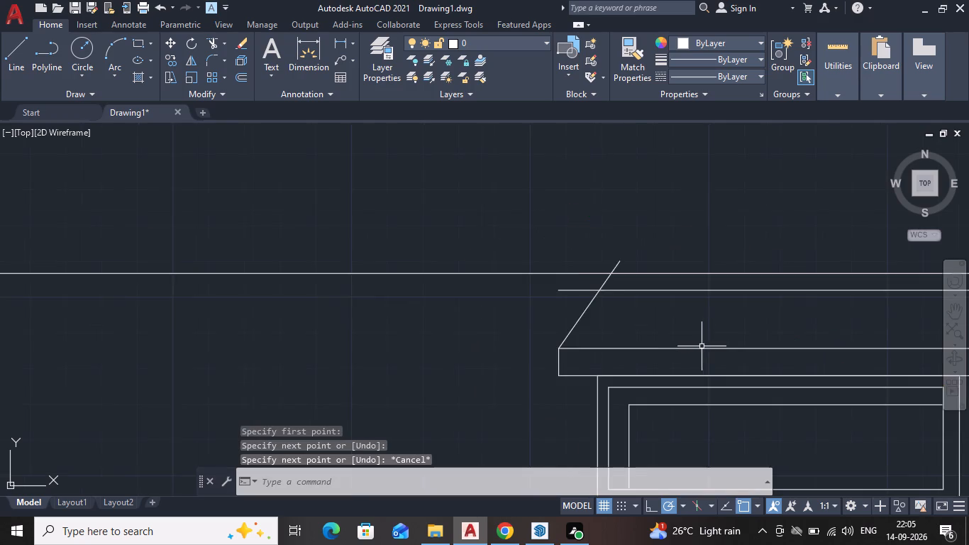
middle_drag(680, 346, 548, 330)
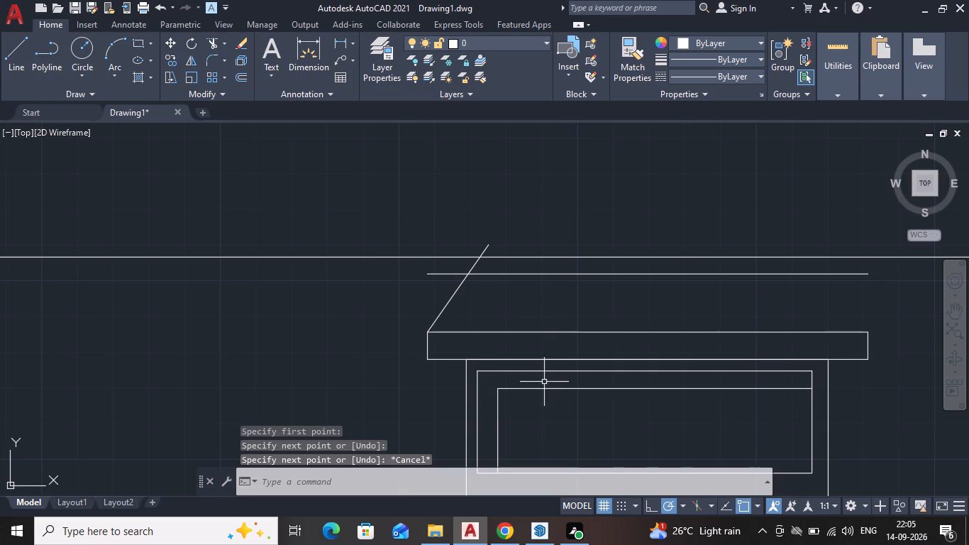
Mirror the slanted line about a vertical axis through the midpoint of the band's top edge, keeping the original.
text(MI)
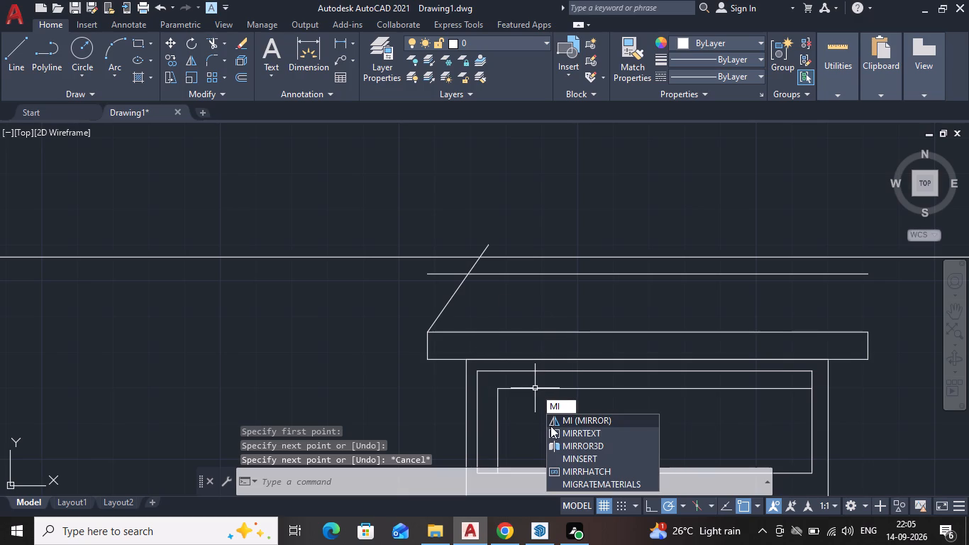
key(Escape)
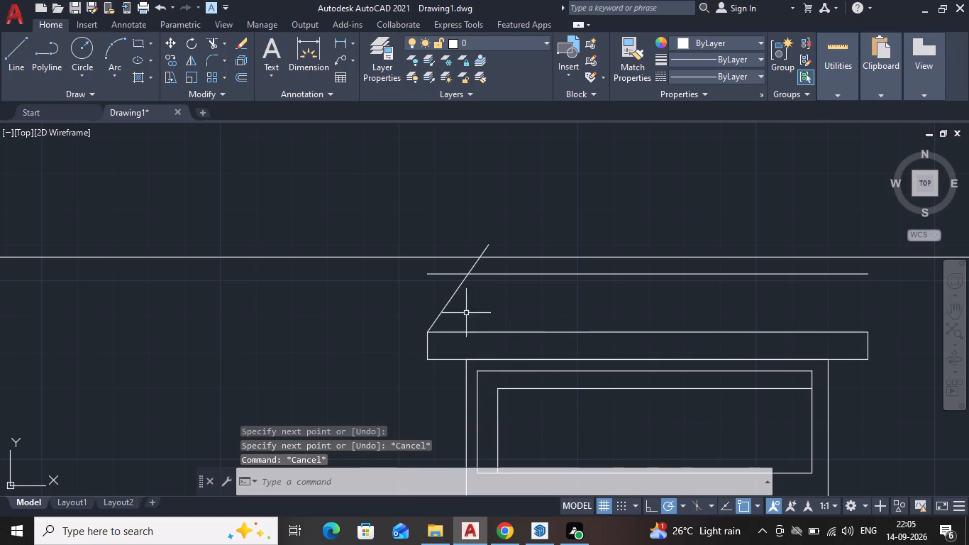
click(455, 297)
text(MI)
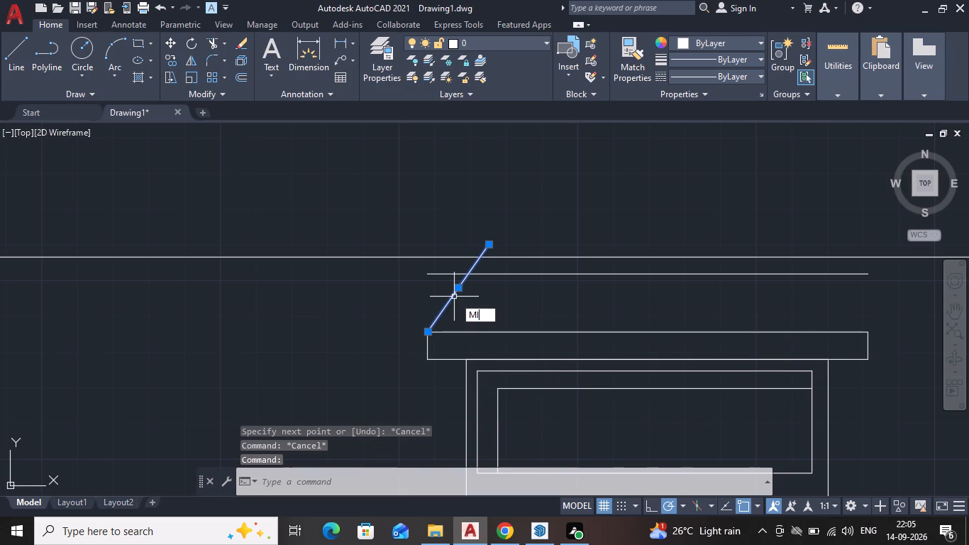
key(Return)
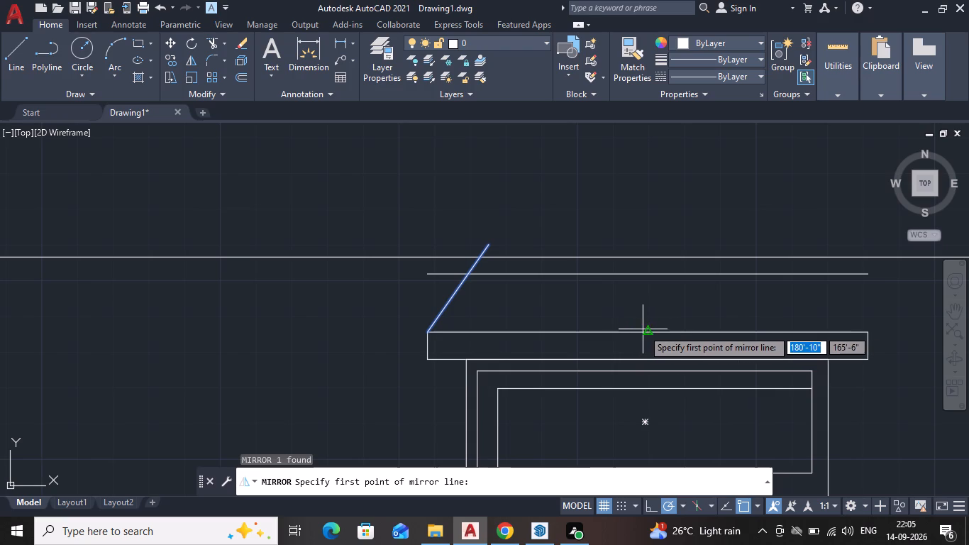
drag(649, 329, 649, 317)
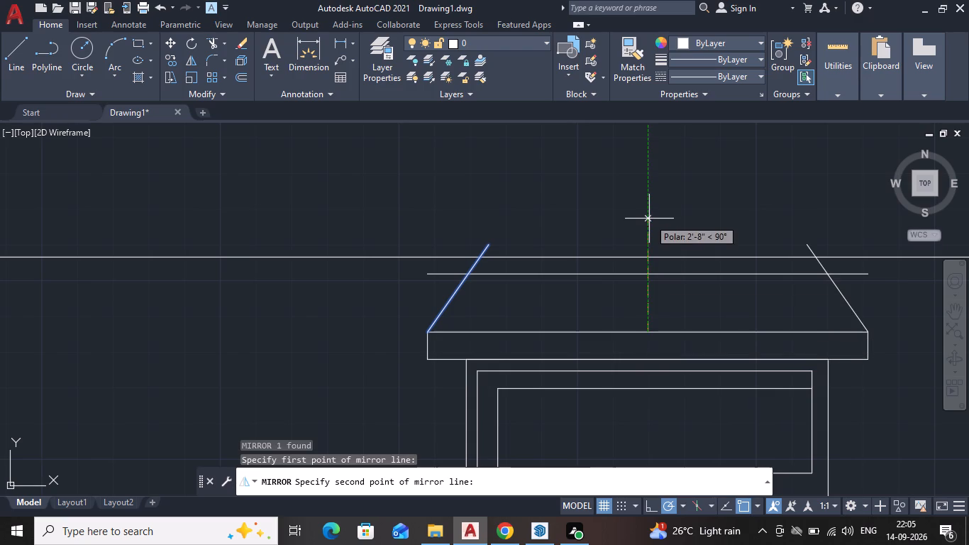
click(649, 219)
drag(669, 263, 649, 219)
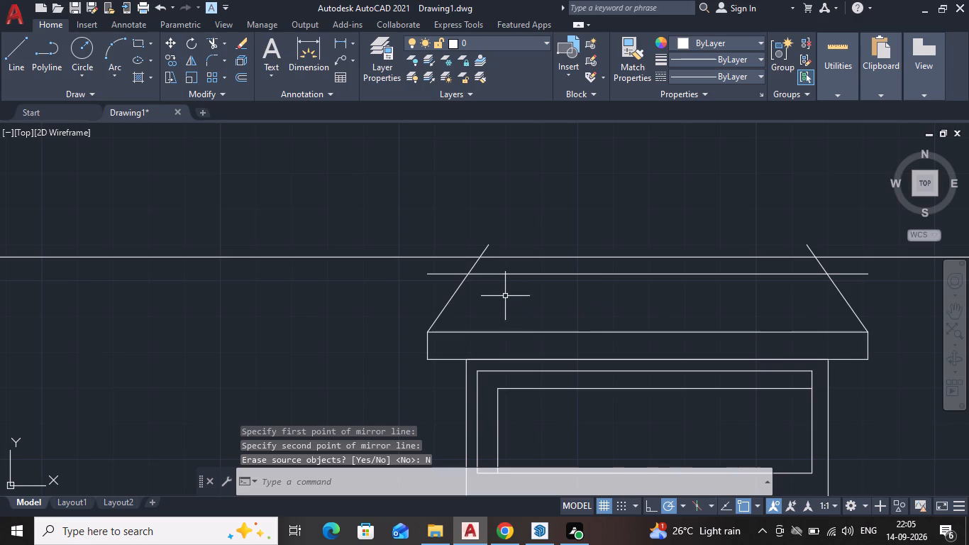
Trim the offset line and both slanted lines beyond their crossings to form a sloped hood outline above the band.
text(TR)
key(Return)
key(Return)
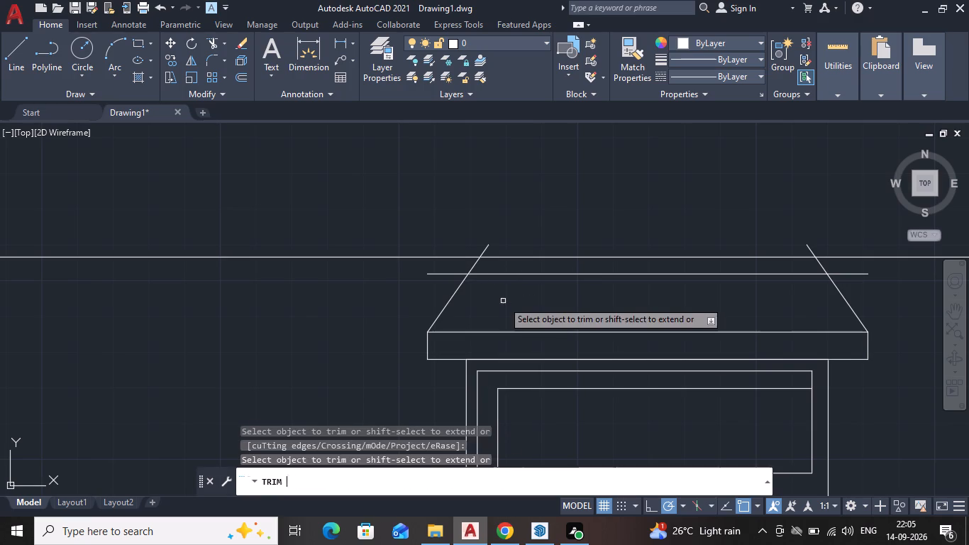
scroll(490, 287, up, 2)
drag(437, 230, 478, 226)
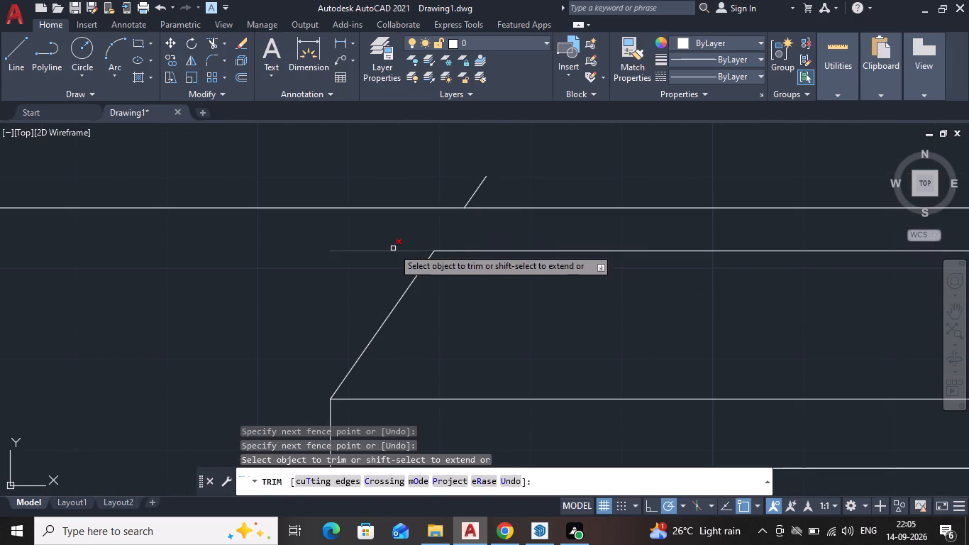
drag(389, 242, 377, 274)
click(472, 194)
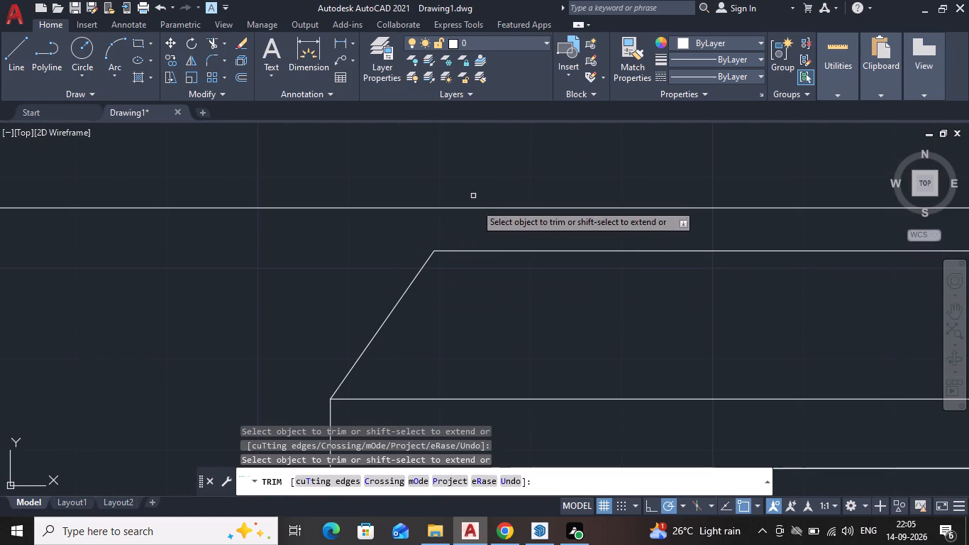
scroll(574, 309, down, 3)
middle_drag(574, 309, 448, 294)
scroll(636, 270, up, 3)
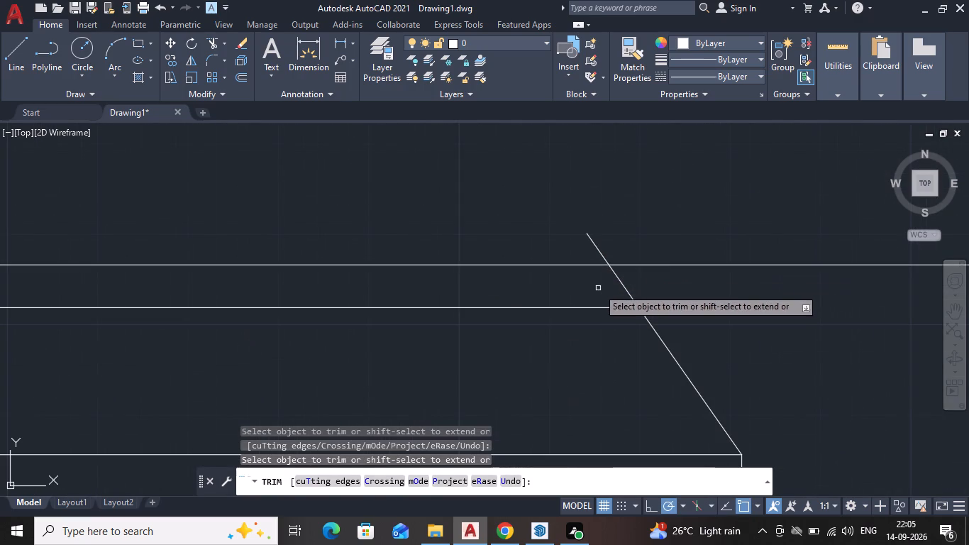
drag(601, 286, 690, 319)
drag(584, 241, 616, 241)
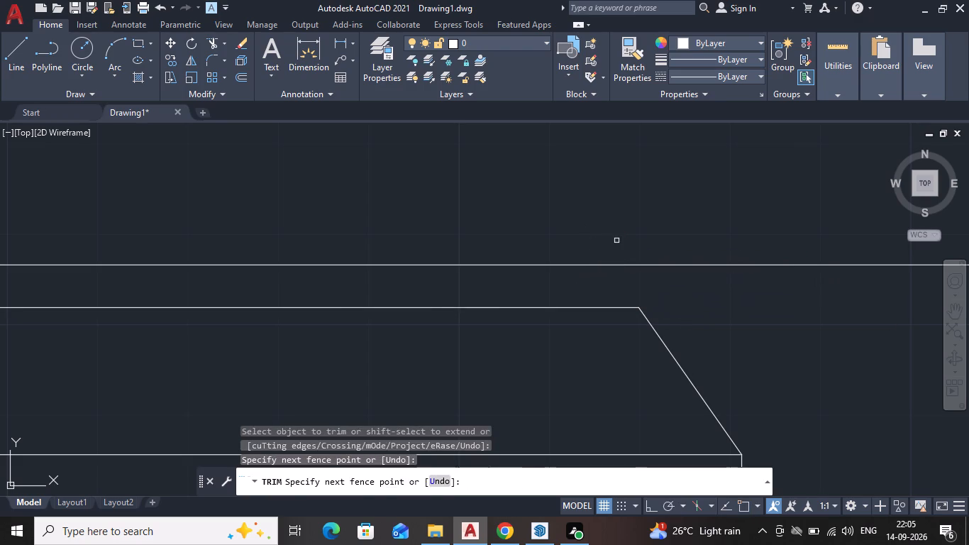
Move the long horizontal line above the window hood upward, leaving a clear gap over the hood.
key(Escape)
scroll(511, 288, down, 1)
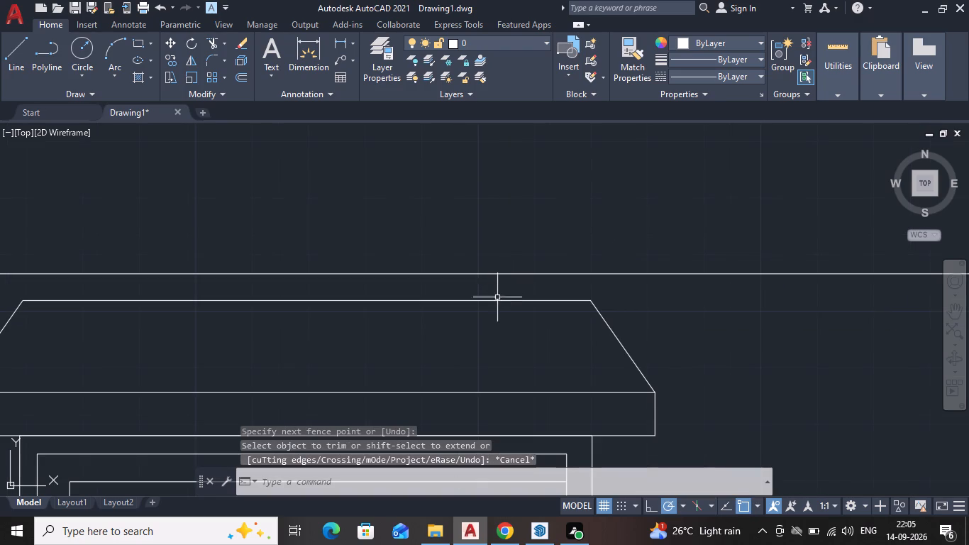
scroll(497, 297, down, 2)
middle_drag(517, 278, 672, 286)
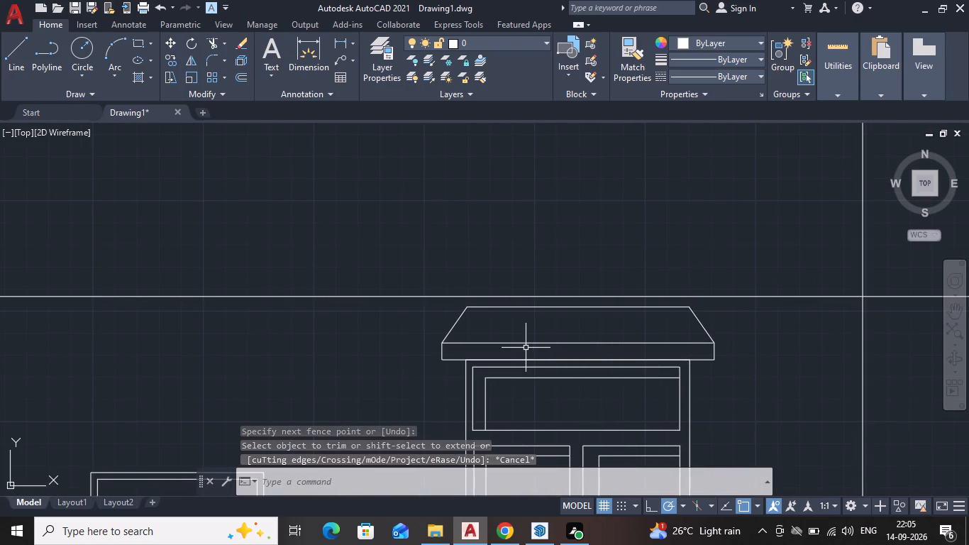
scroll(541, 359, down, 2)
middle_drag(542, 344, 585, 226)
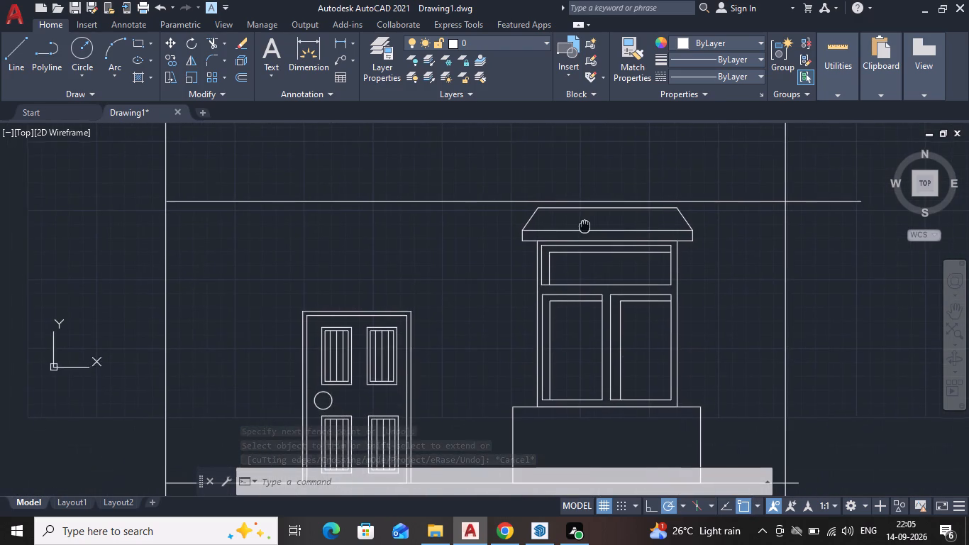
scroll(612, 316, down, 1)
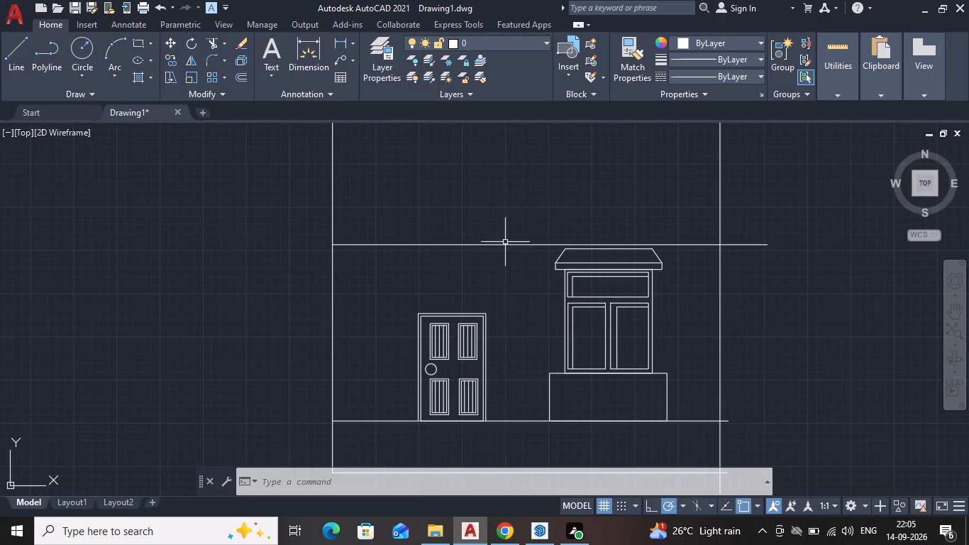
click(503, 244)
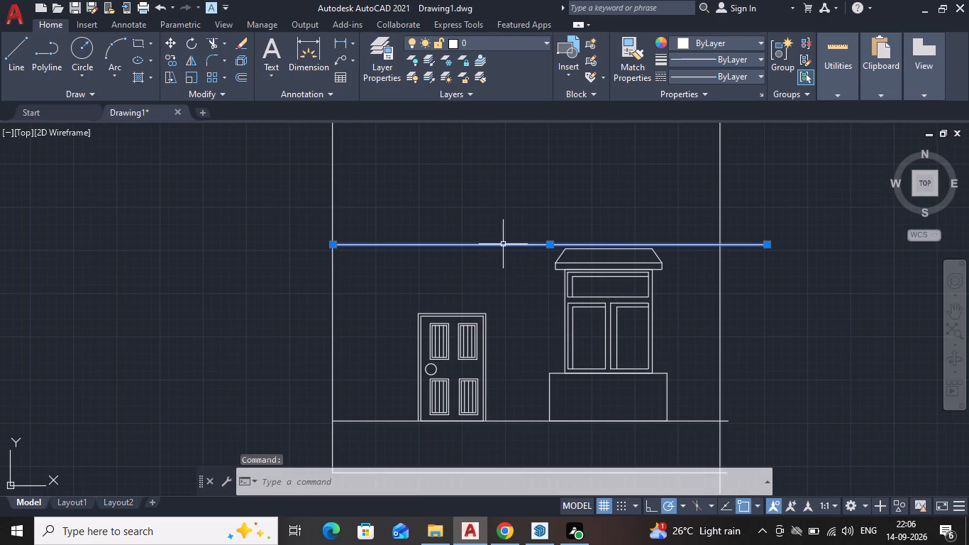
key(m)
key(Return)
click(503, 244)
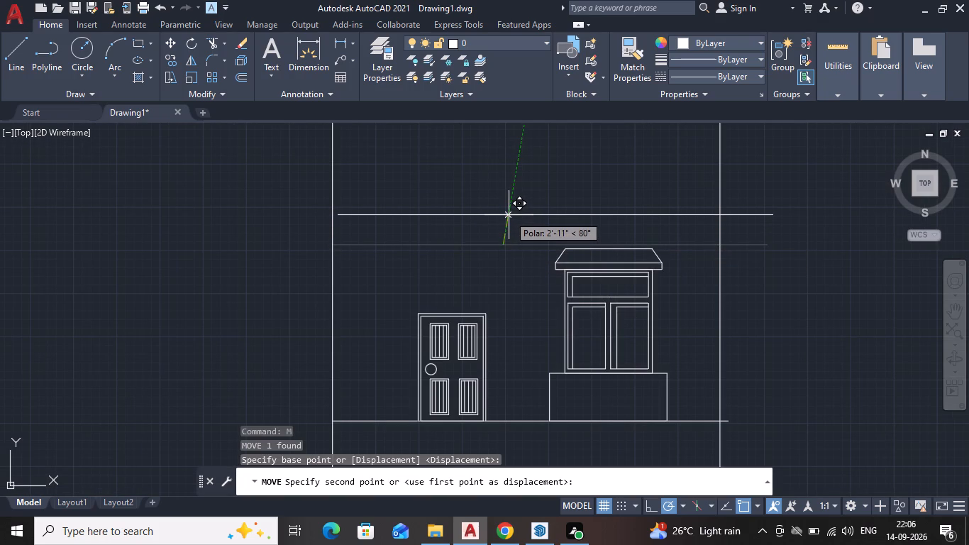
click(511, 204)
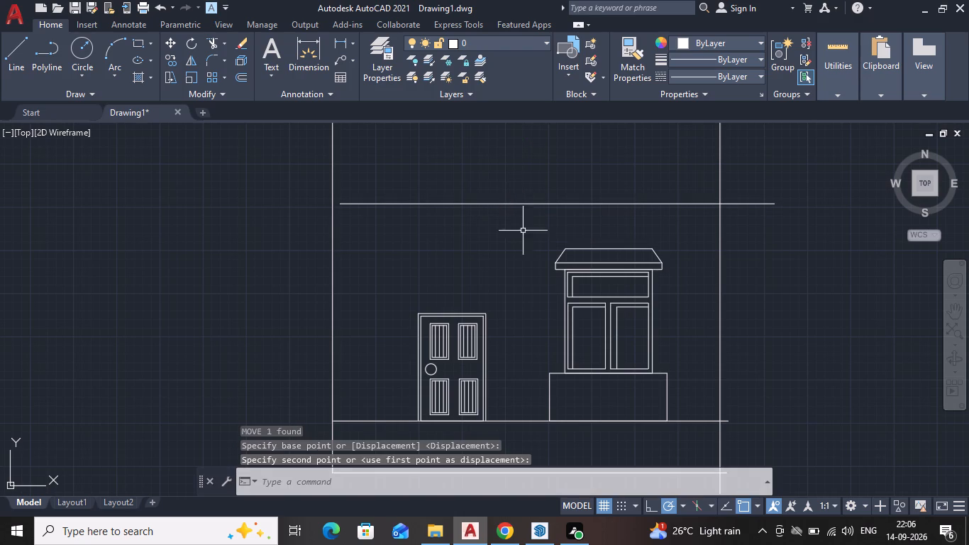
key(Escape)
Move the long horizontal line a little farther up from its midpoint.
scroll(567, 317, down, 3)
middle_drag(547, 319, 538, 317)
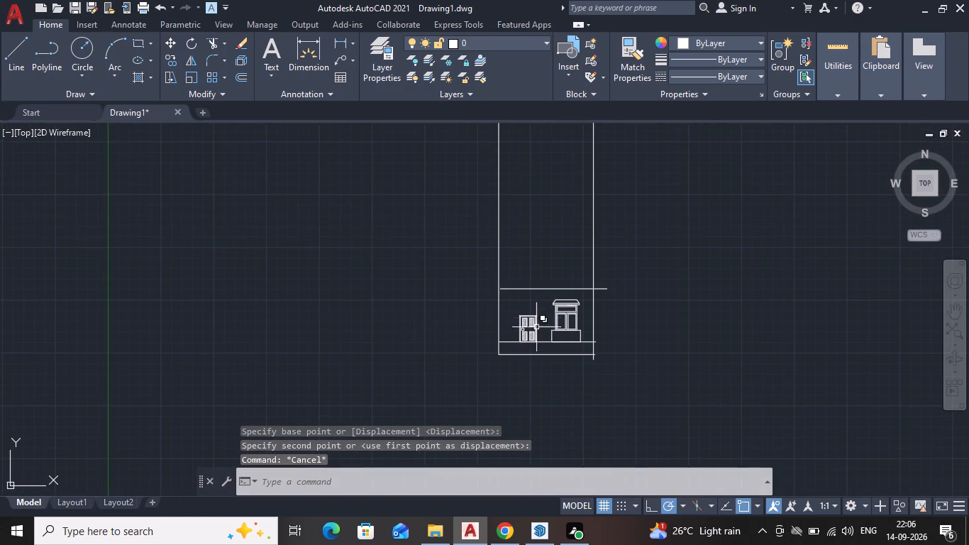
scroll(536, 327, up, 3)
scroll(595, 314, up, 2)
middle_drag(598, 307, 571, 382)
scroll(579, 357, down, 1)
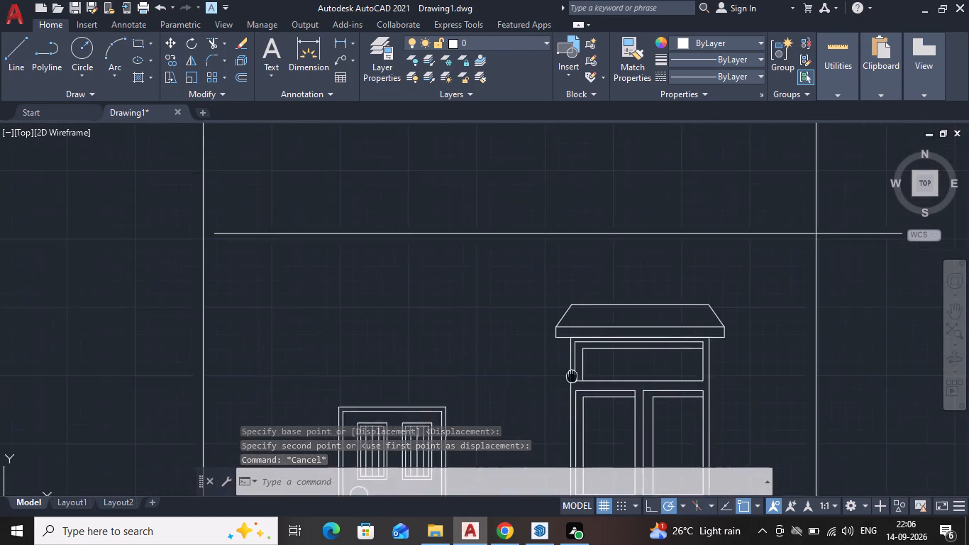
middle_drag(571, 382, 567, 409)
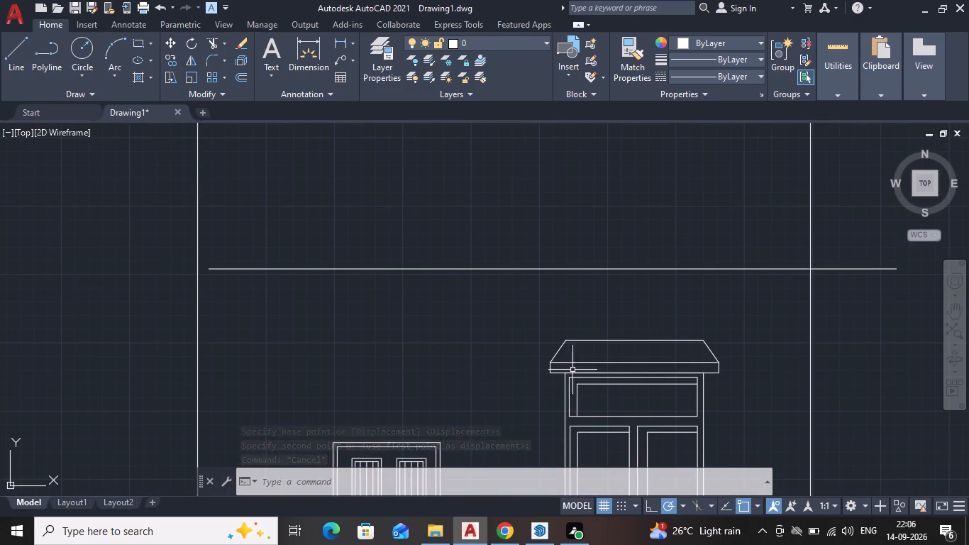
click(570, 270)
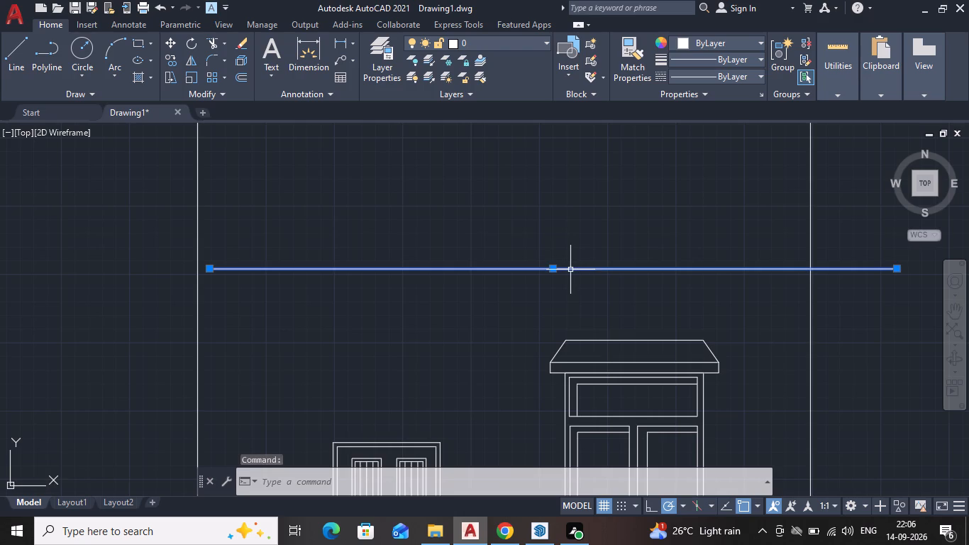
key(m)
key(Return)
click(552, 272)
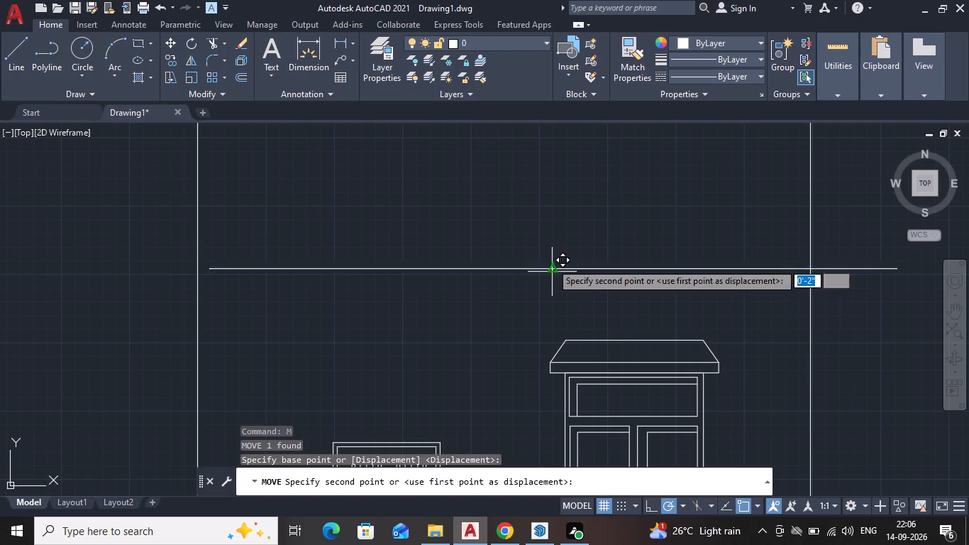
click(551, 241)
key(Escape)
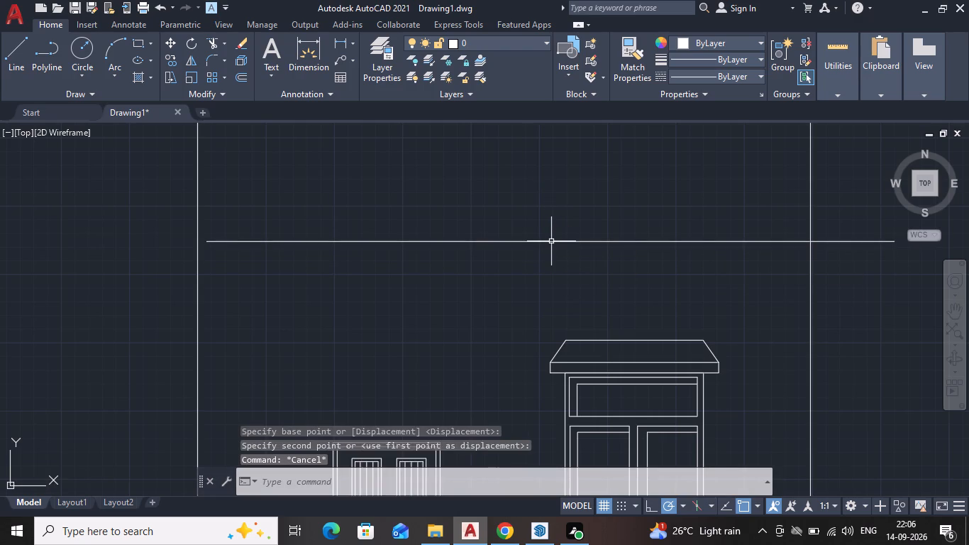
Explode the window's outer frame rectangle into separate lines.
scroll(555, 278, down, 2)
middle_click(555, 281)
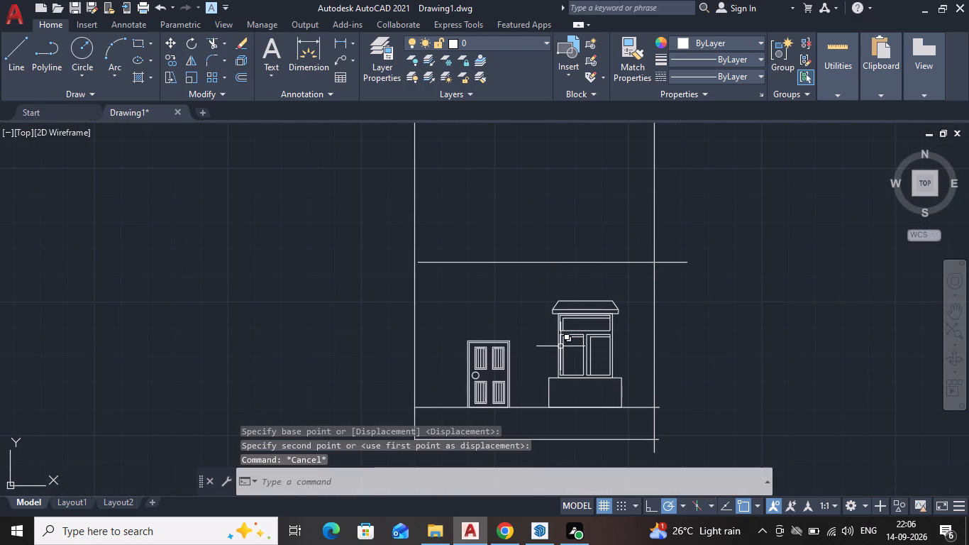
scroll(558, 326, up, 4)
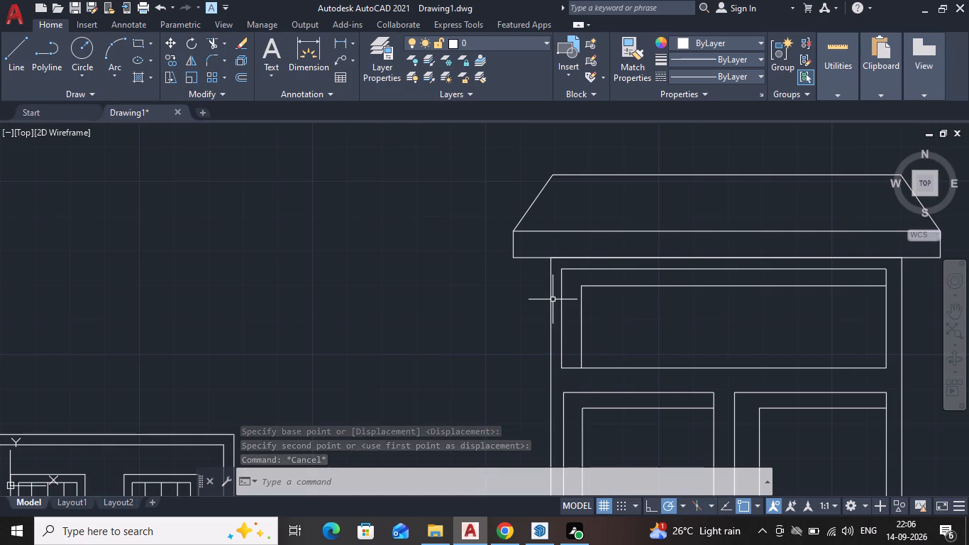
click(550, 298)
scroll(561, 274, down, 2)
middle_drag(558, 297, 548, 338)
key(e)
key(x)
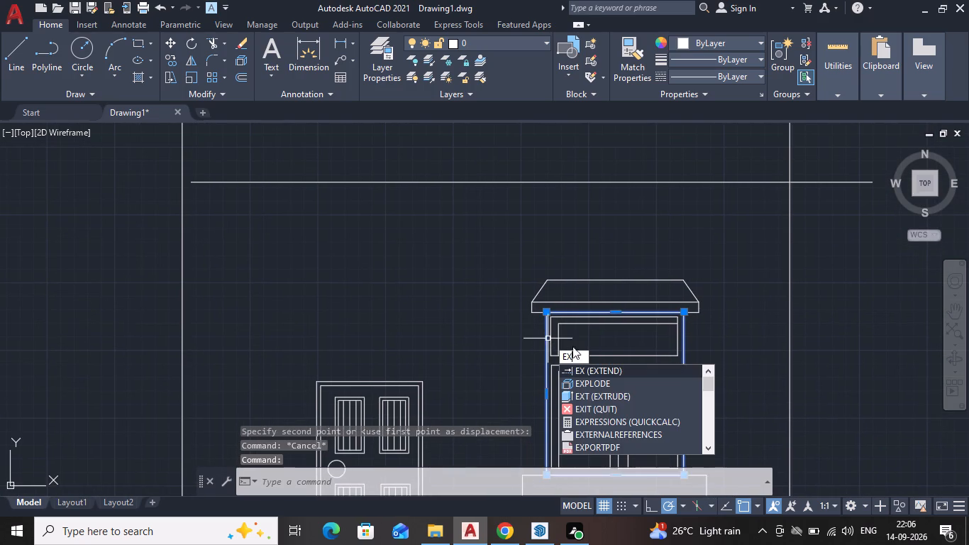
click(585, 378)
With ortho on, stretch the upper end of the window frame's left edge about 12'-10" up, past the long horizontal line.
click(547, 353)
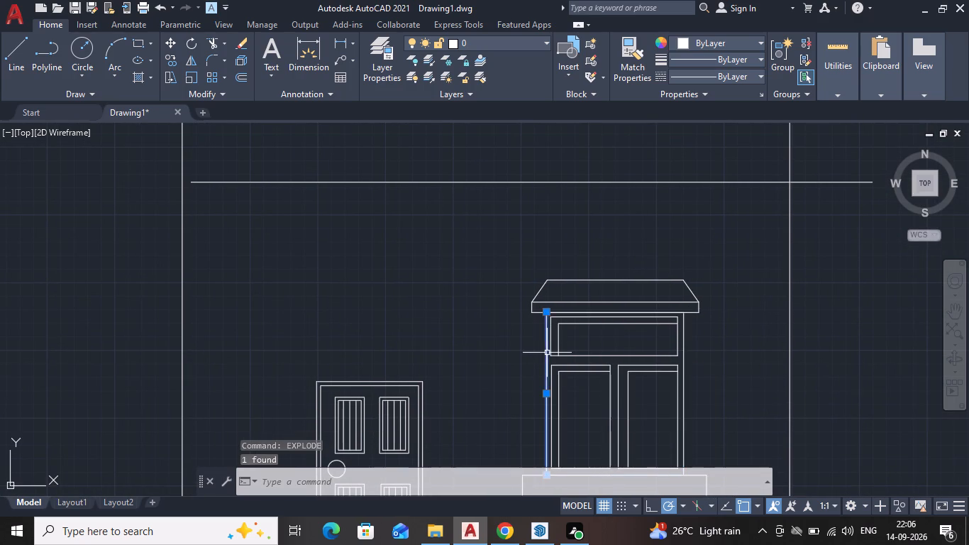
click(552, 290)
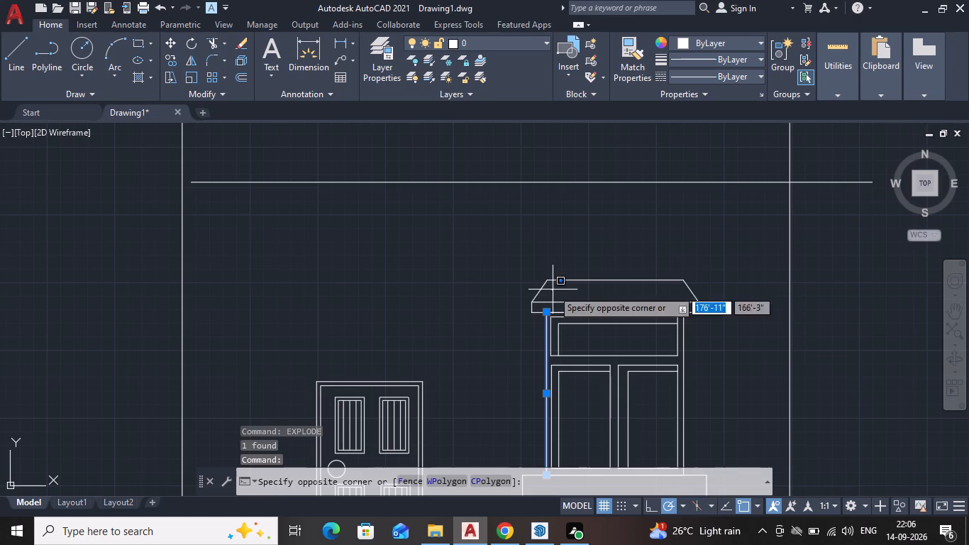
key(Escape)
scroll(551, 318, up, 3)
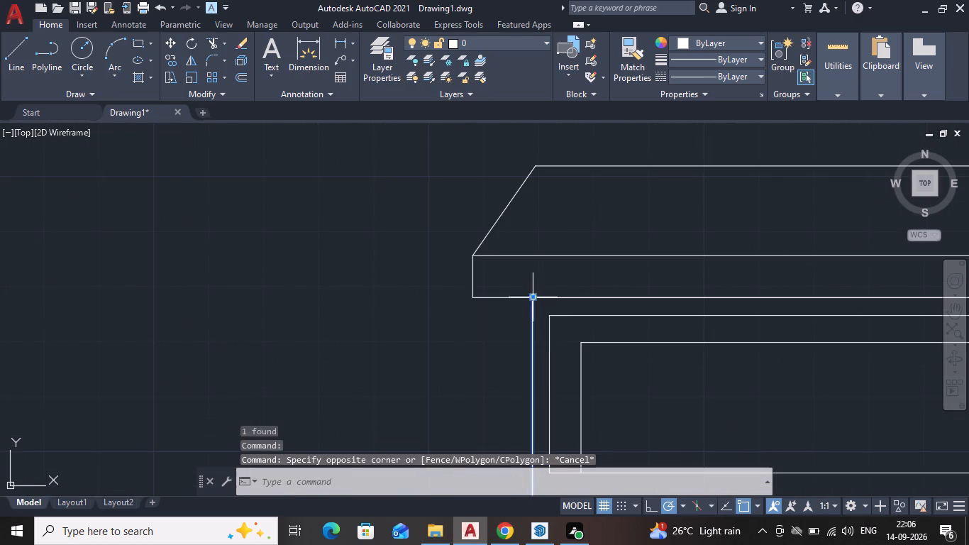
click(532, 296)
scroll(541, 218, down, 3)
middle_drag(541, 226, 536, 272)
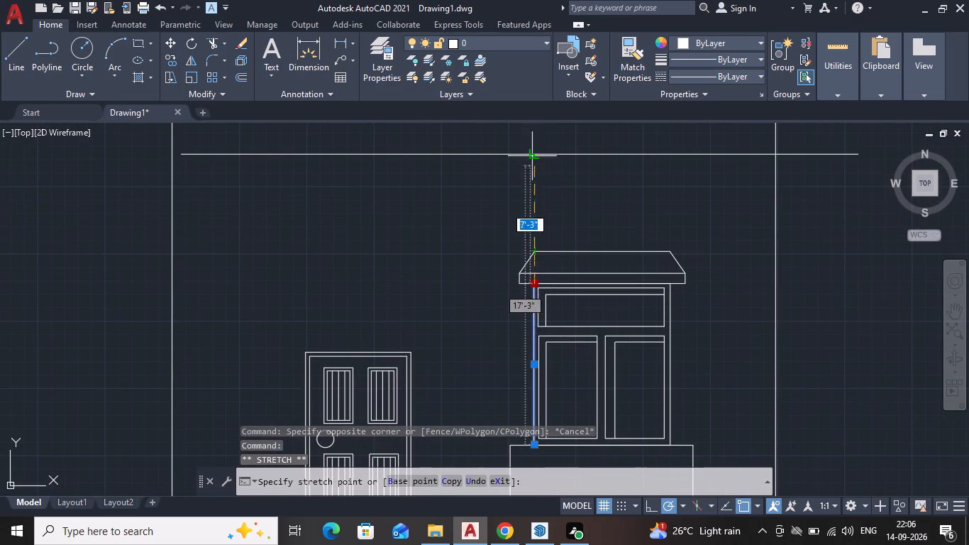
scroll(532, 151, down, 2)
middle_drag(535, 155, 531, 268)
scroll(531, 247, up, 1)
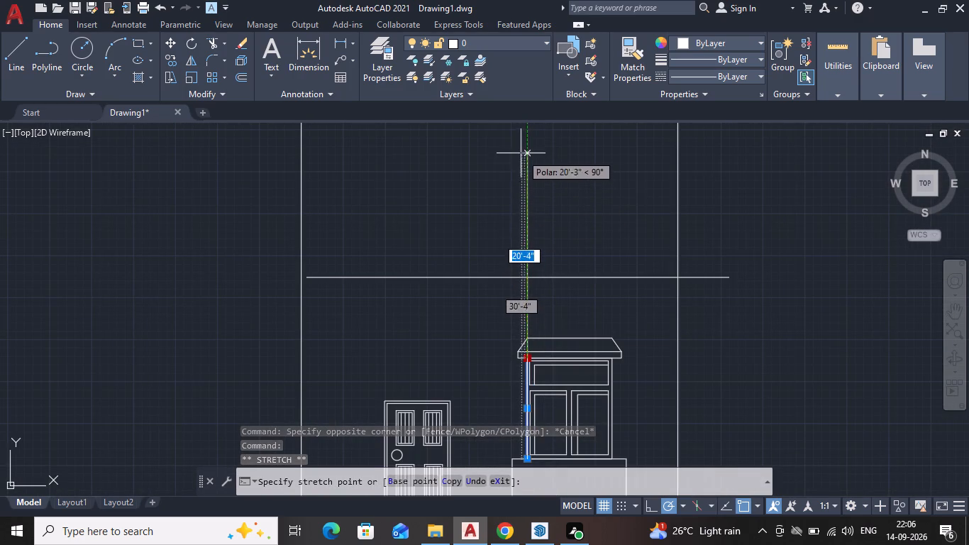
scroll(518, 182, up, 2)
scroll(542, 170, down, 3)
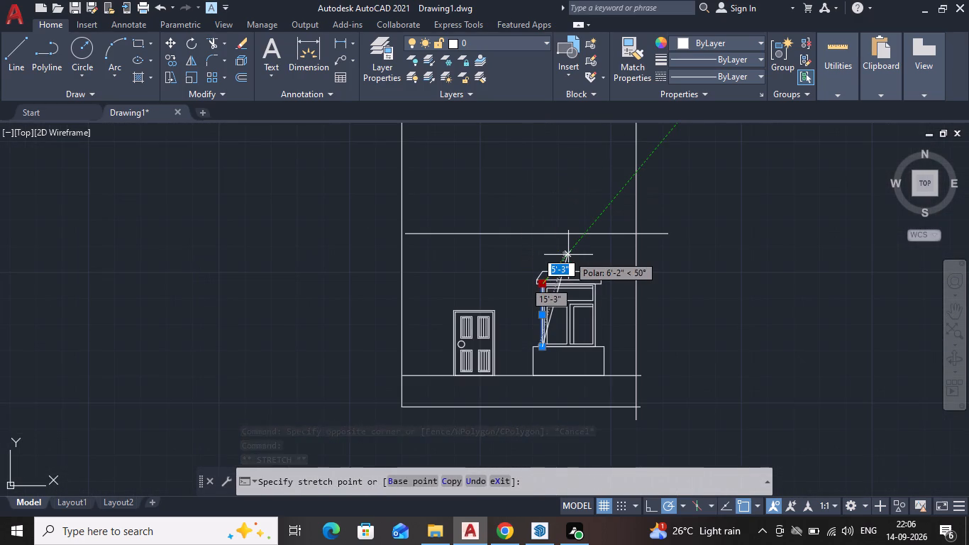
key(ctrl+F8)
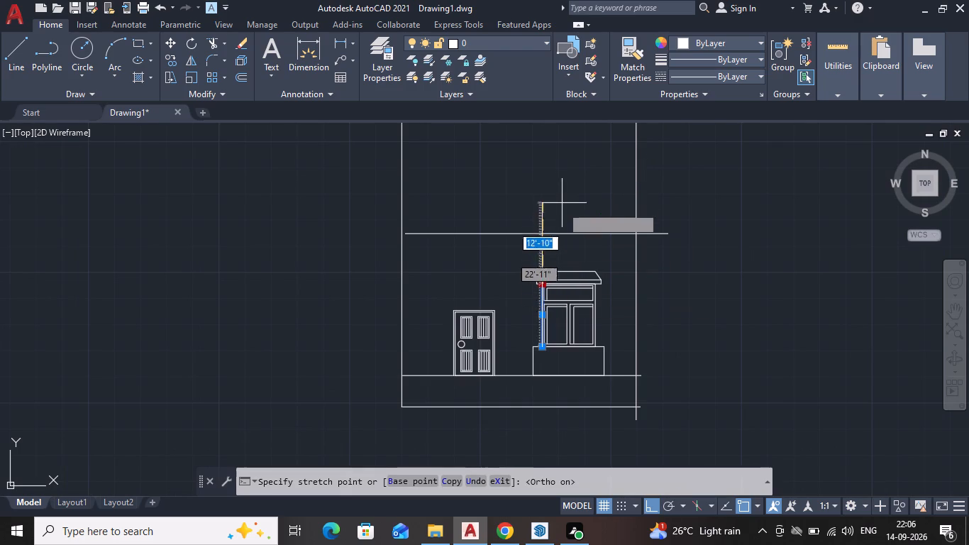
scroll(538, 198, up, 3)
click(538, 202)
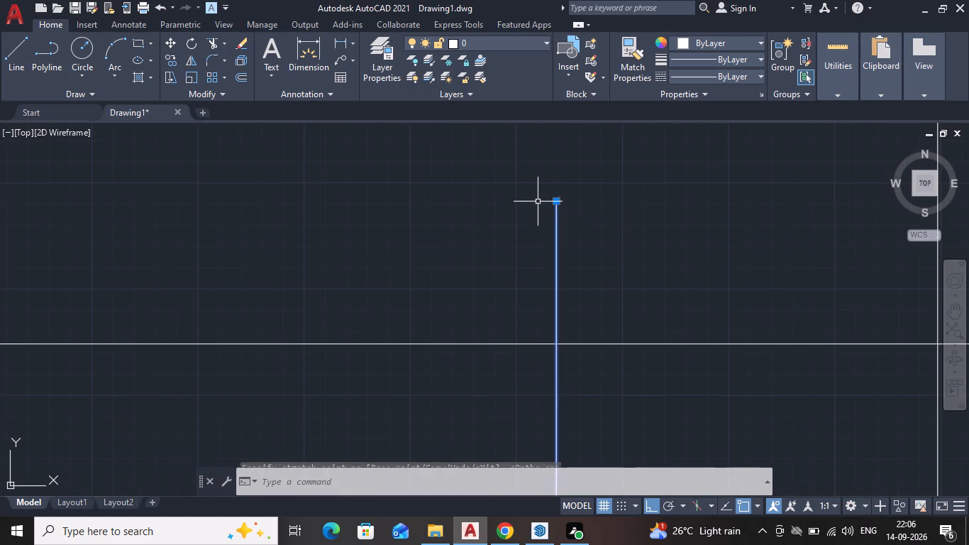
Stretch the upper end of the window frame's right edge straight up past the long horizontal line.
scroll(589, 274, down, 2)
middle_drag(589, 297, 548, 132)
scroll(587, 231, up, 2)
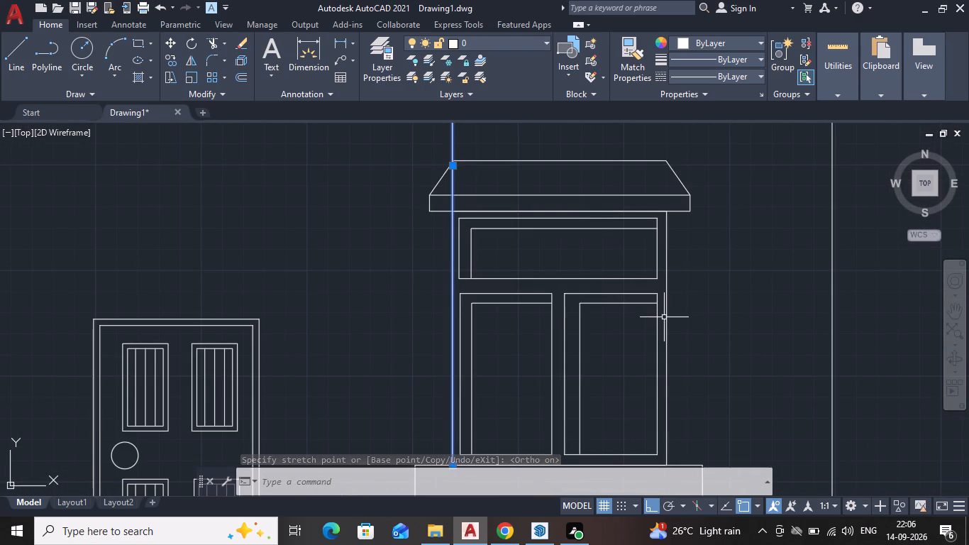
click(667, 314)
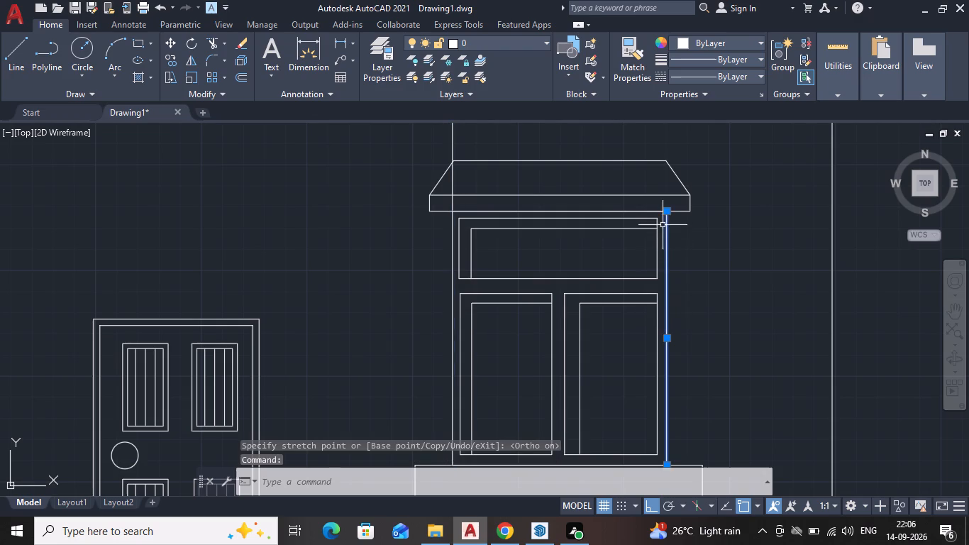
scroll(350, 68, up, 1)
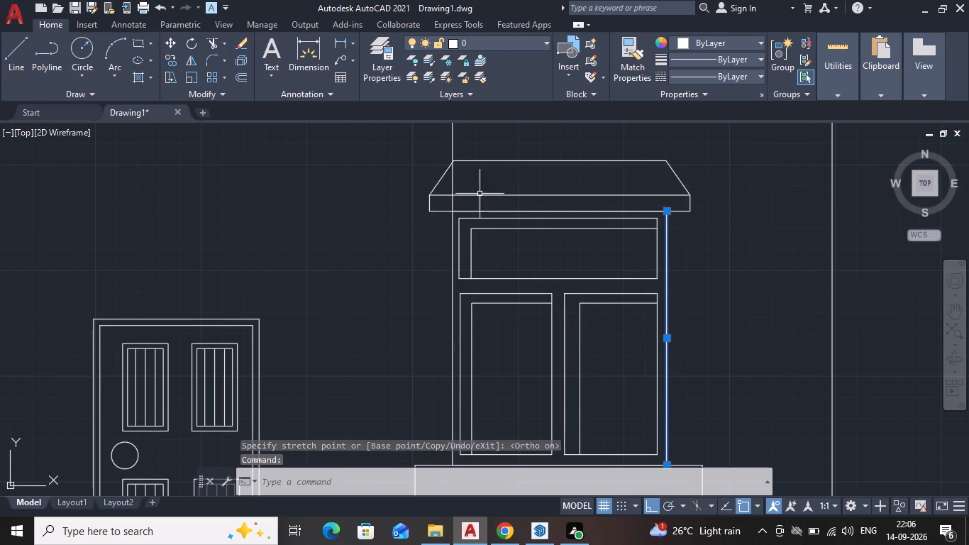
scroll(569, 192, down, 1)
middle_drag(570, 195, 527, 277)
click(588, 282)
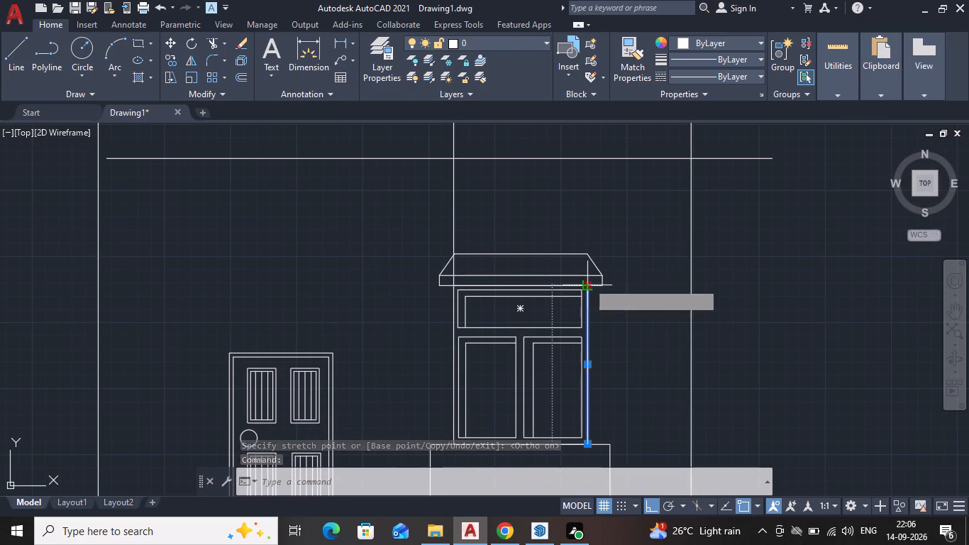
scroll(582, 145, down, 1)
middle_drag(582, 145, 582, 216)
click(579, 144)
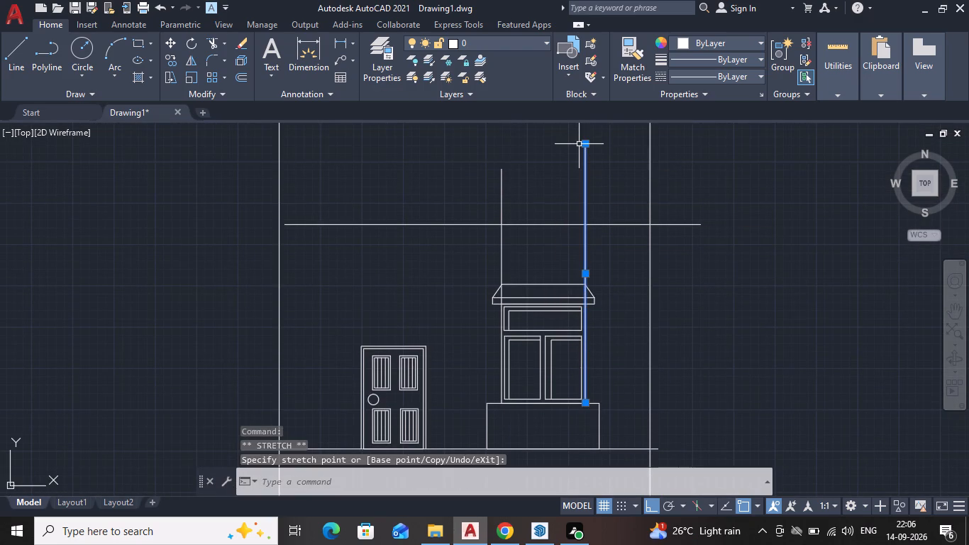
key(Escape)
Trim away the parts of the extended left edge that run through the sloped hood and the band.
scroll(514, 220, up, 3)
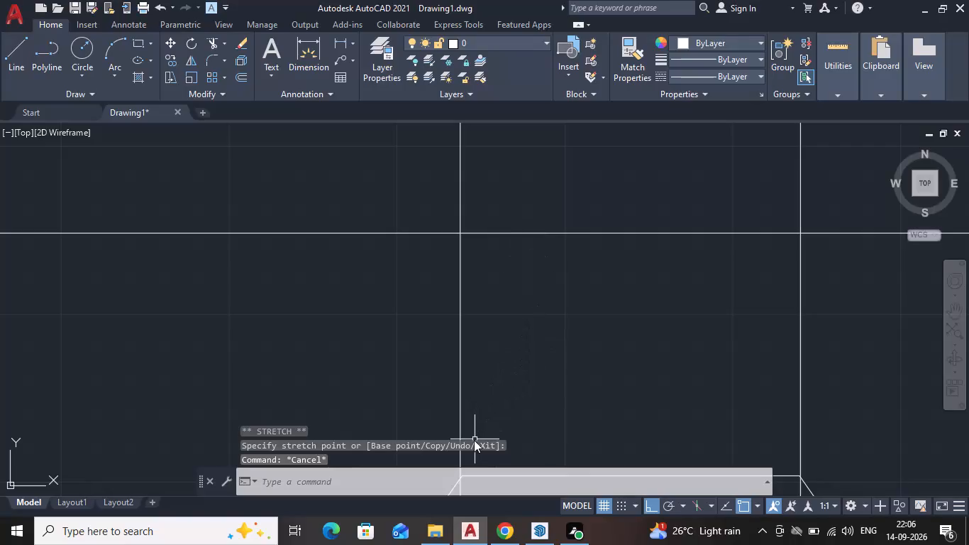
text(TR)
key(Return)
key(Return)
middle_drag(493, 401, 502, 253)
scroll(499, 353, up, 2)
drag(406, 365, 445, 355)
scroll(445, 355, down, 1)
middle_drag(446, 308, 426, 192)
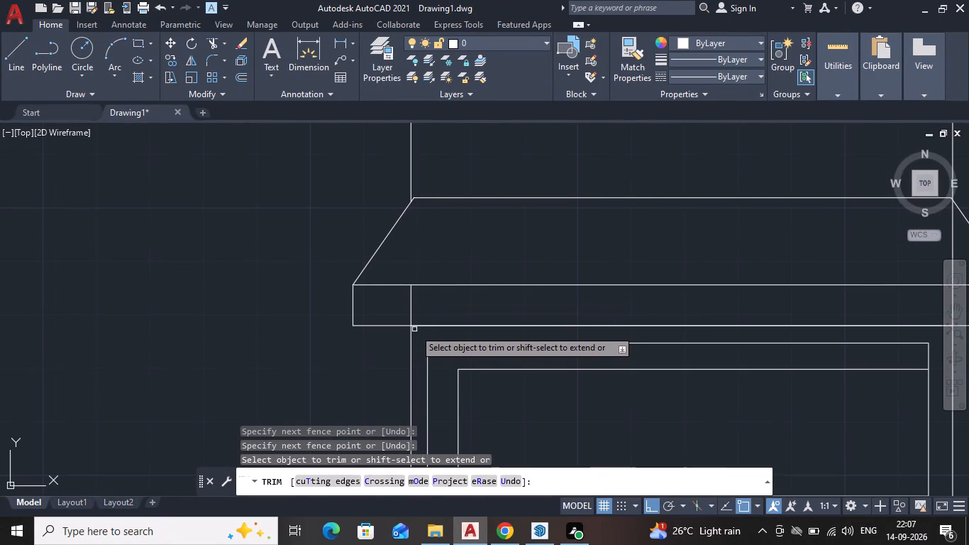
scroll(413, 359, up, 1)
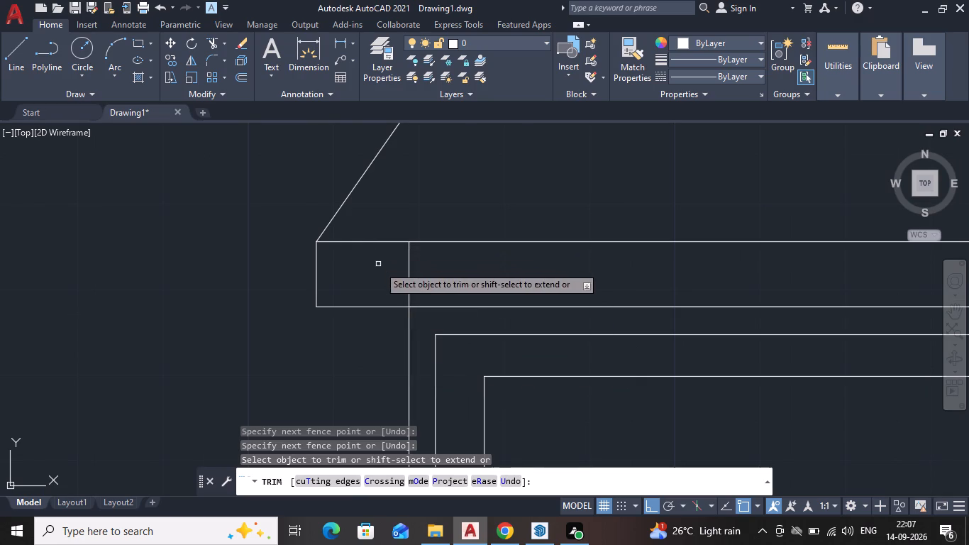
drag(389, 280, 419, 263)
Trim away the parts of the extended right edge that run through the band and the sloped hood.
scroll(498, 315, down, 2)
middle_drag(499, 315, 404, 229)
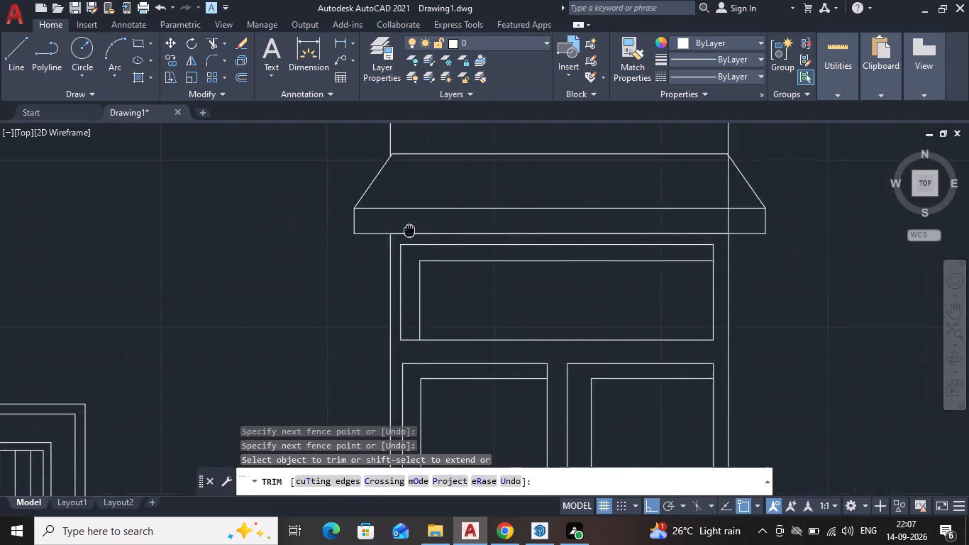
middle_drag(404, 229, 272, 248)
scroll(475, 237, up, 3)
drag(839, 251, 872, 244)
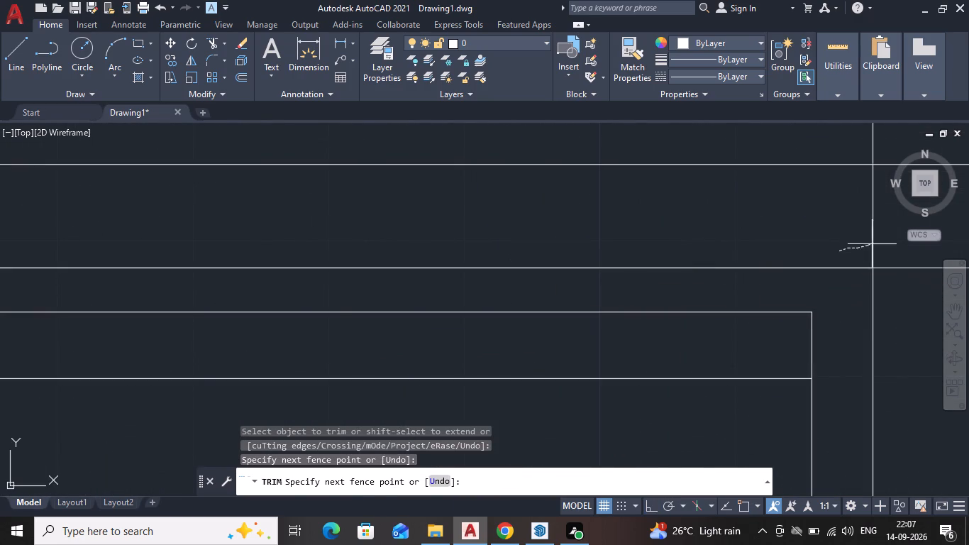
drag(872, 244, 880, 231)
scroll(794, 245, down, 2)
middle_drag(754, 282, 661, 367)
drag(712, 272, 733, 268)
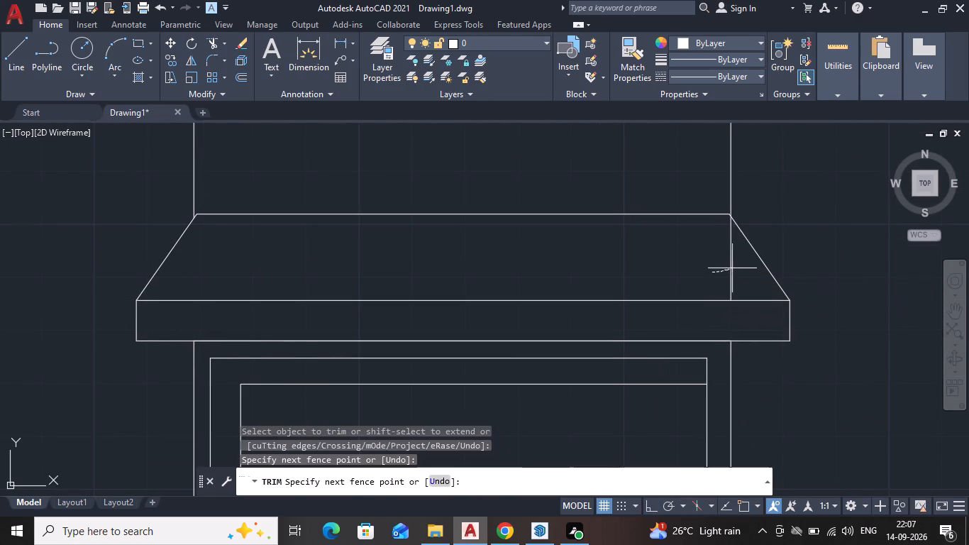
Trim away the last piece of the extended right window edge inside the sloped hood.
drag(733, 268, 739, 260)
scroll(503, 246, down, 2)
middle_drag(503, 248, 626, 346)
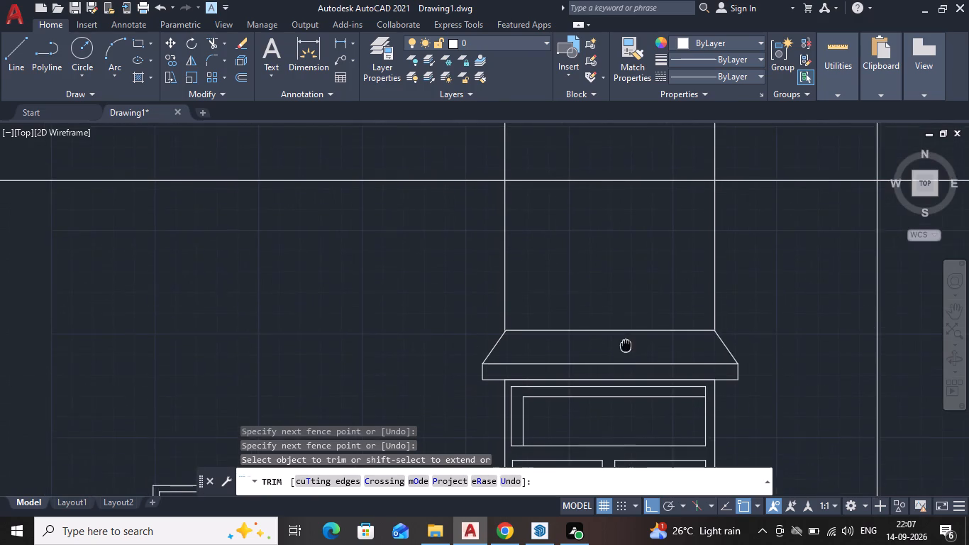
middle_drag(626, 346, 624, 348)
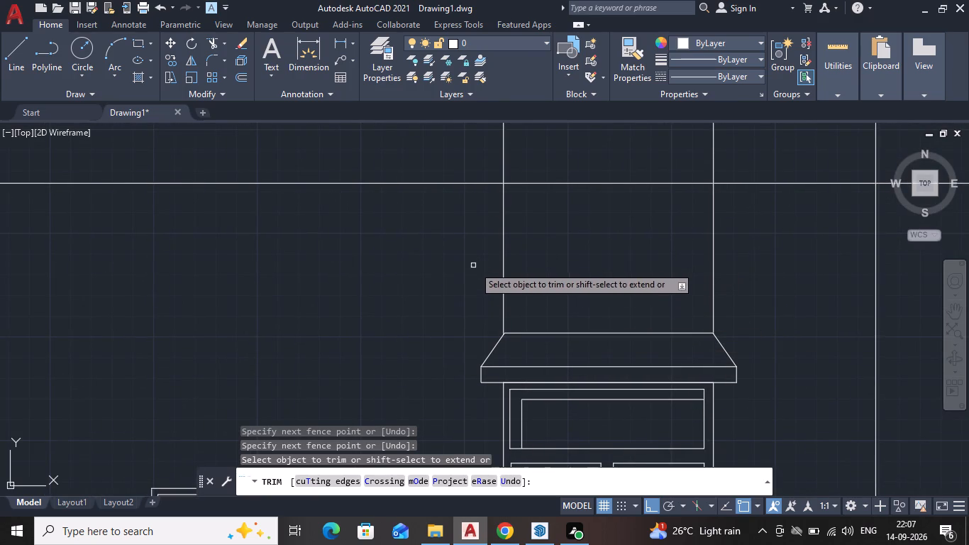
key(Escape)
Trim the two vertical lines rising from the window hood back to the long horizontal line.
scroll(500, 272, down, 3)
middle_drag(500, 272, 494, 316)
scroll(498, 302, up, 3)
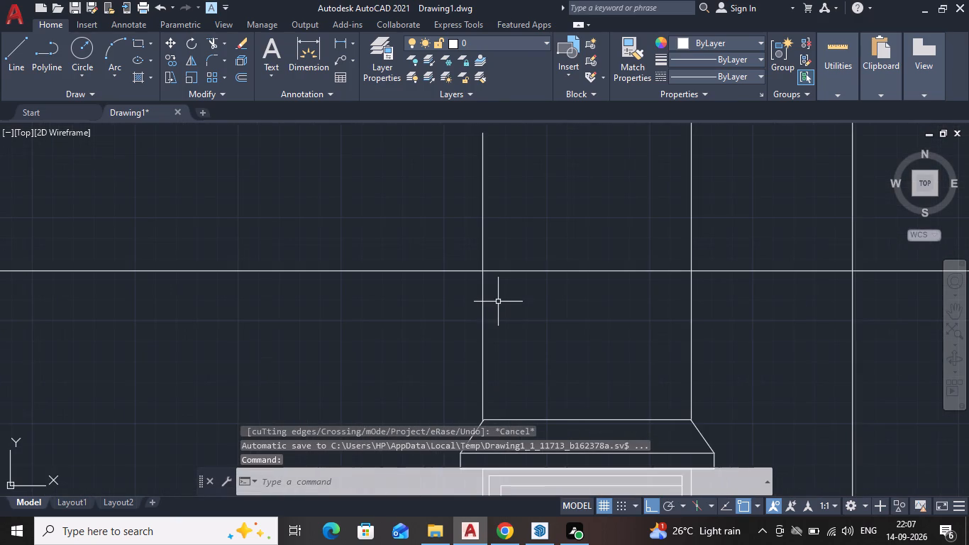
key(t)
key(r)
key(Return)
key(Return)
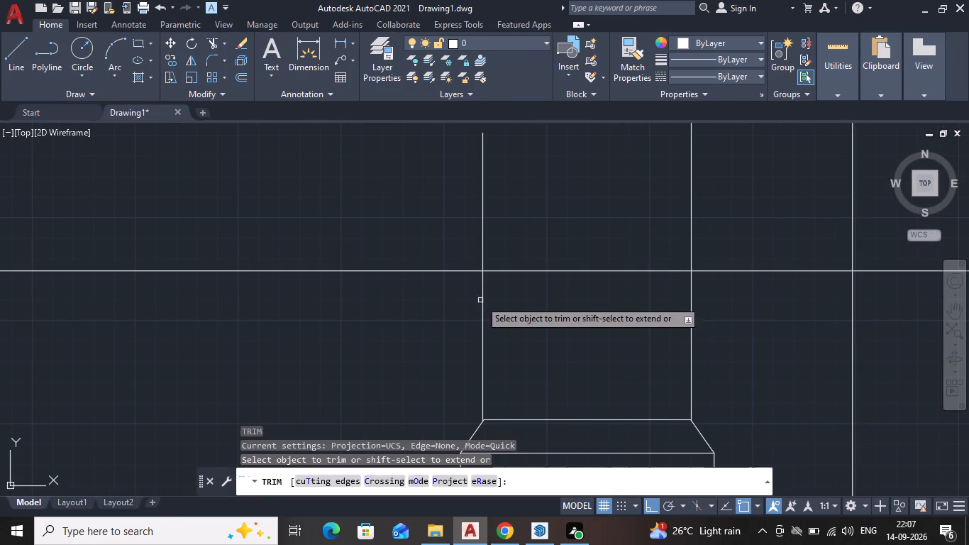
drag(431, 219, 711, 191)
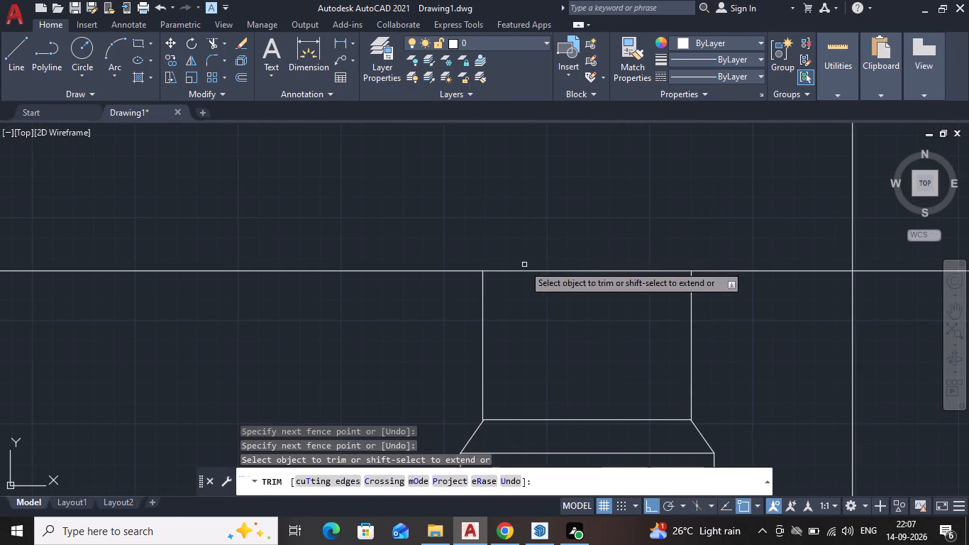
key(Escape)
Trim the overhanging ends of the floor line, base line and right wall line at the elevation's lower right corner.
scroll(475, 290, down, 4)
middle_drag(467, 329, 467, 294)
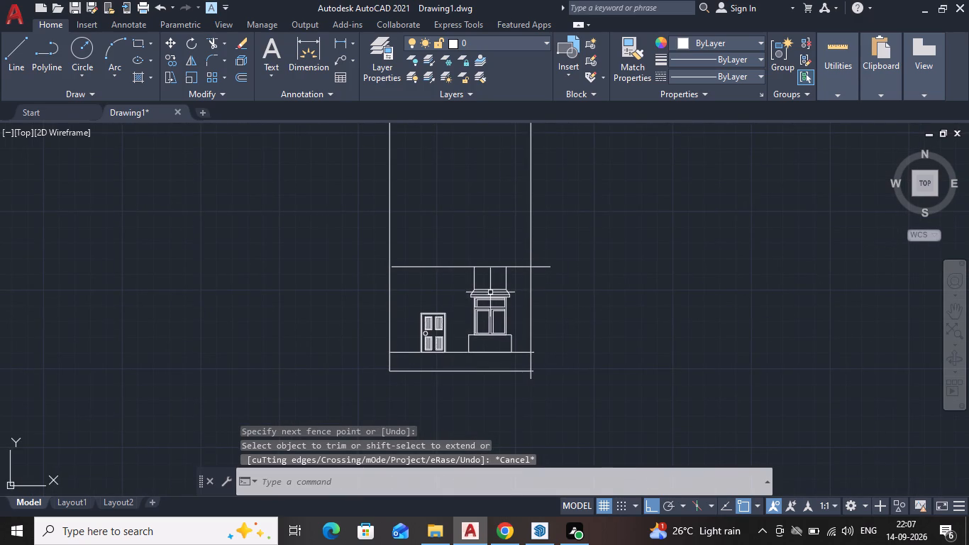
scroll(490, 292, down, 1)
middle_drag(437, 313, 484, 332)
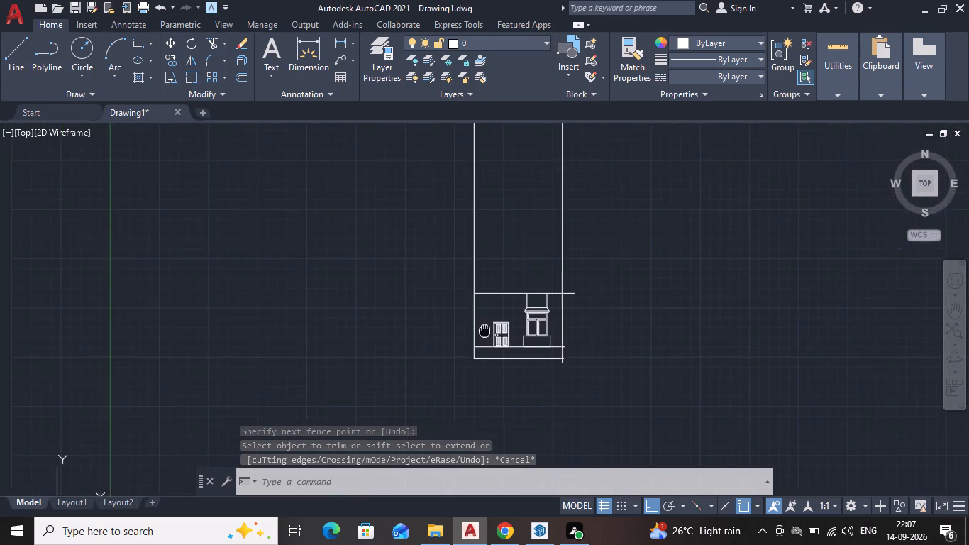
middle_drag(484, 332, 441, 337)
scroll(445, 338, up, 2)
middle_drag(578, 419, 521, 404)
scroll(519, 404, up, 2)
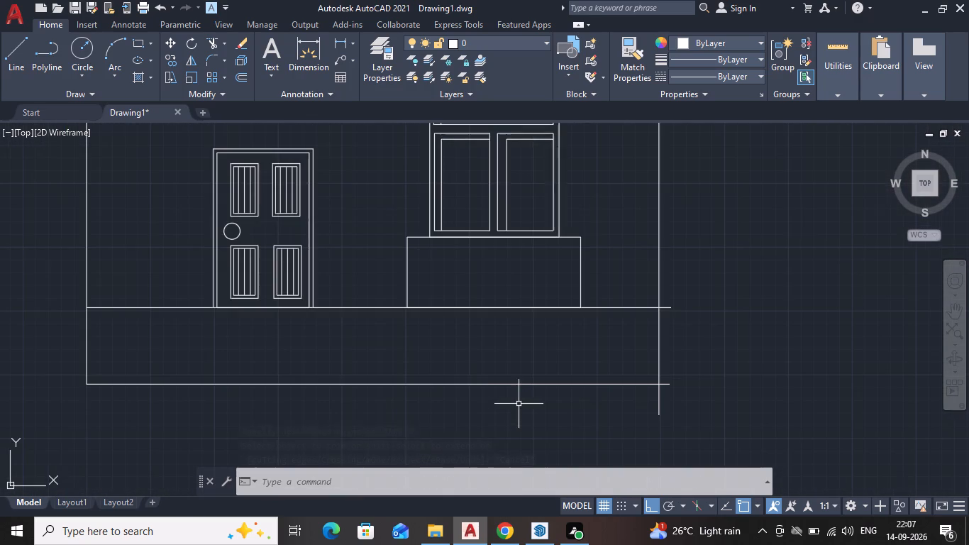
key(t)
key(r)
key(Return)
key(Return)
scroll(665, 316, up, 2)
drag(661, 283, 663, 323)
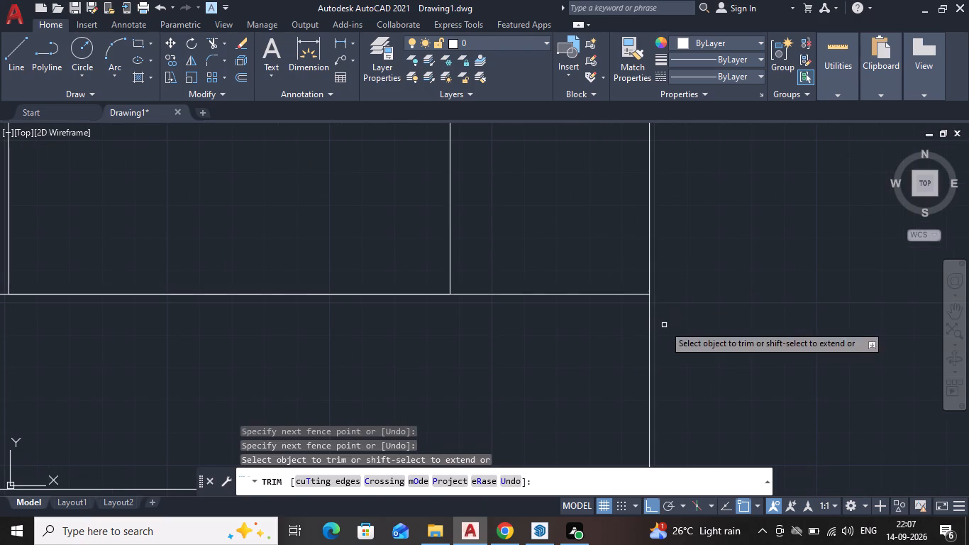
scroll(664, 325, down, 1)
middle_drag(653, 300, 609, 165)
scroll(651, 324, up, 1)
drag(551, 316, 618, 305)
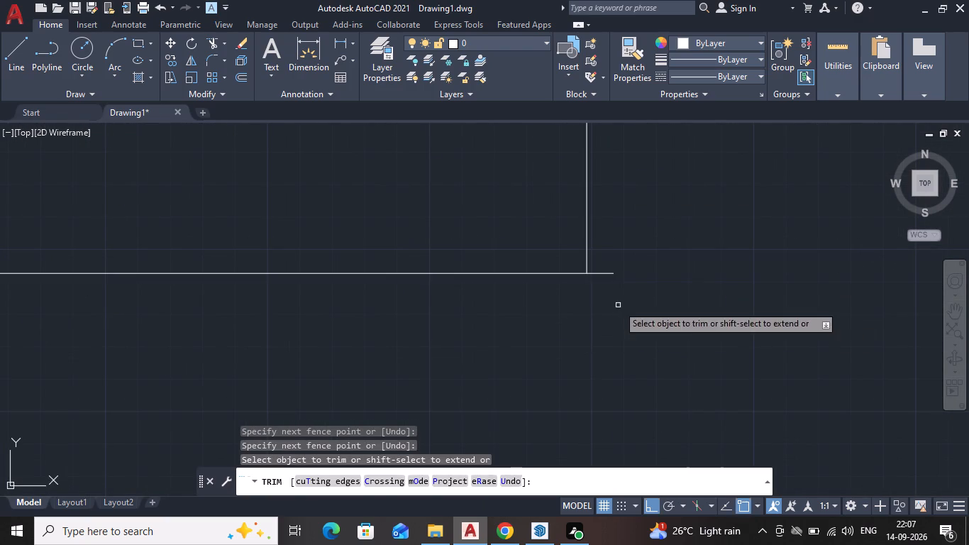
drag(604, 299, 600, 248)
key(Escape)
Move the long horizontal line straight up, clear of the upper ends of the two vertical lines above the window hood.
scroll(449, 350, down, 3)
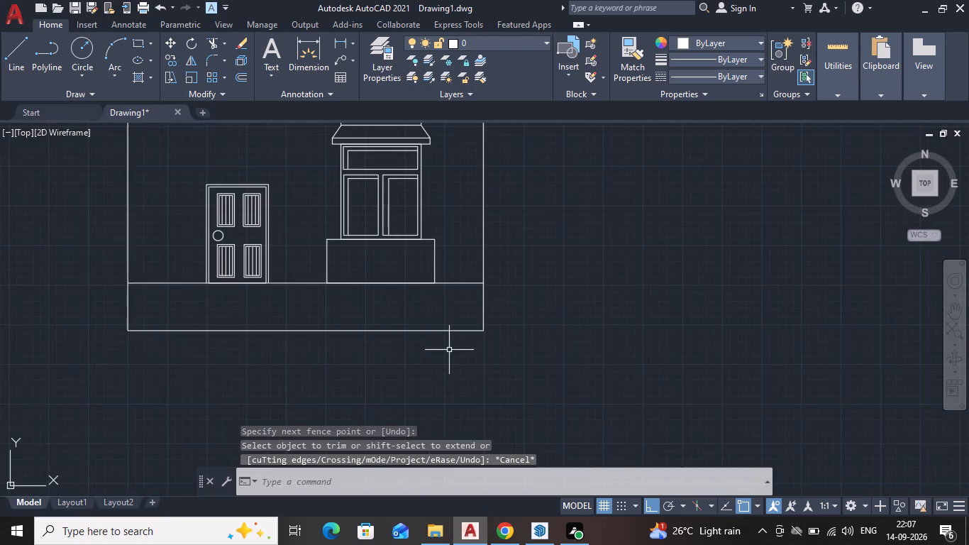
middle_drag(482, 348, 618, 401)
scroll(494, 348, down, 1)
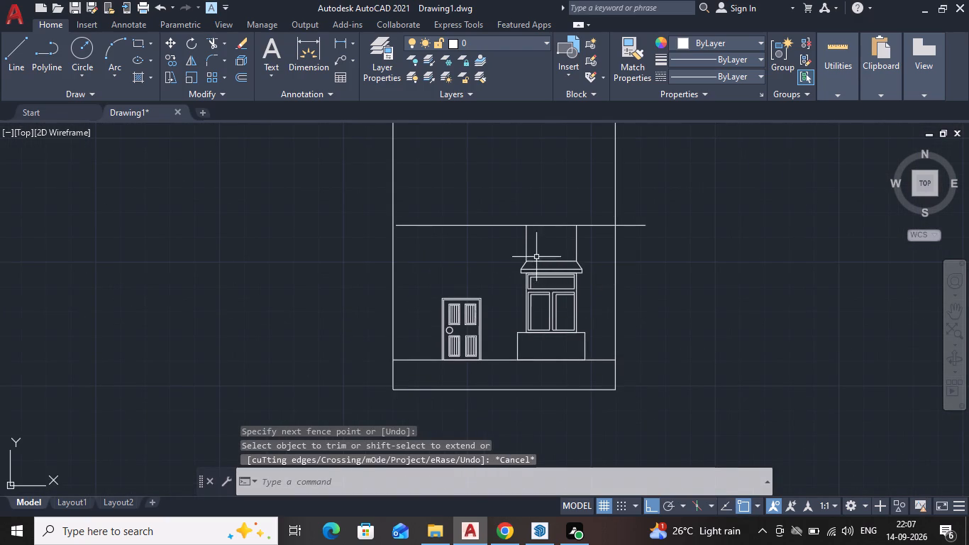
middle_drag(492, 341, 476, 434)
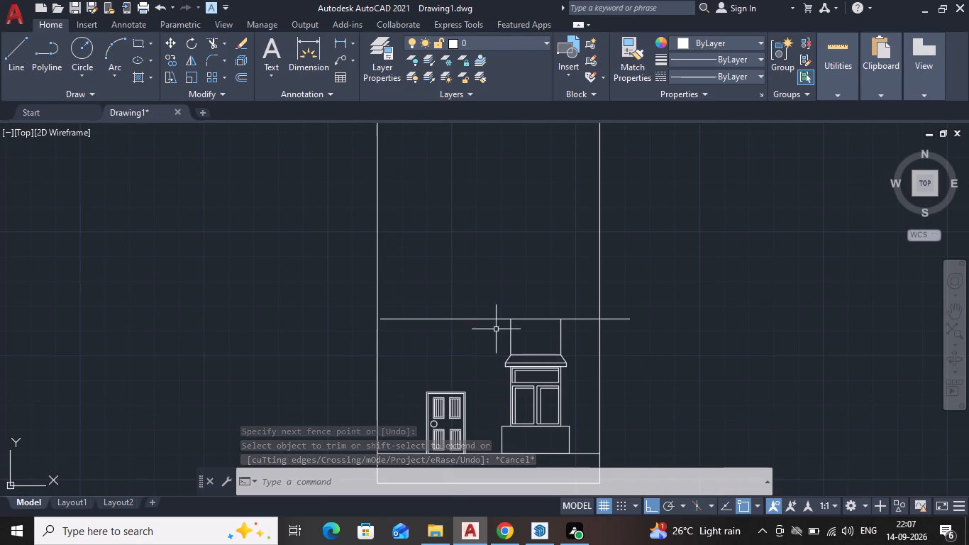
click(490, 321)
click(489, 318)
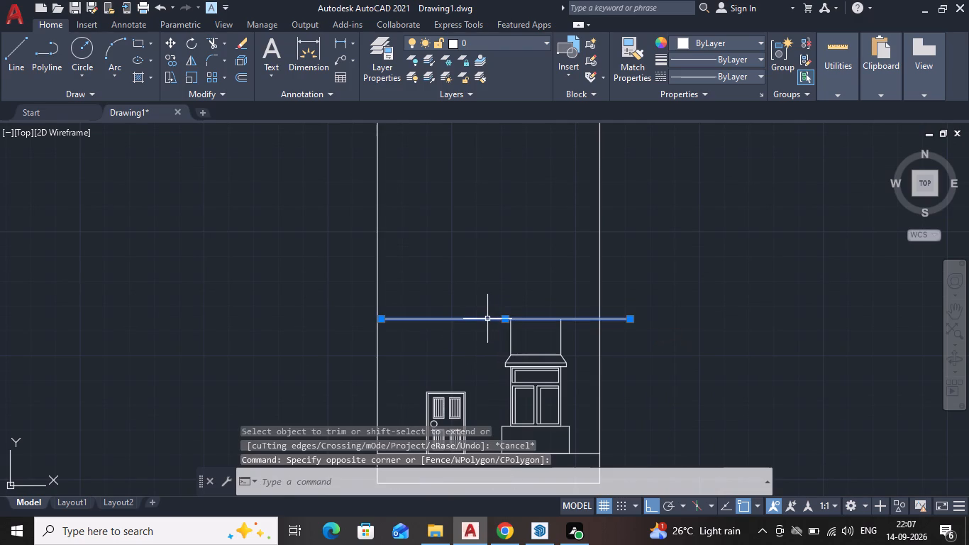
key(m)
key(Return)
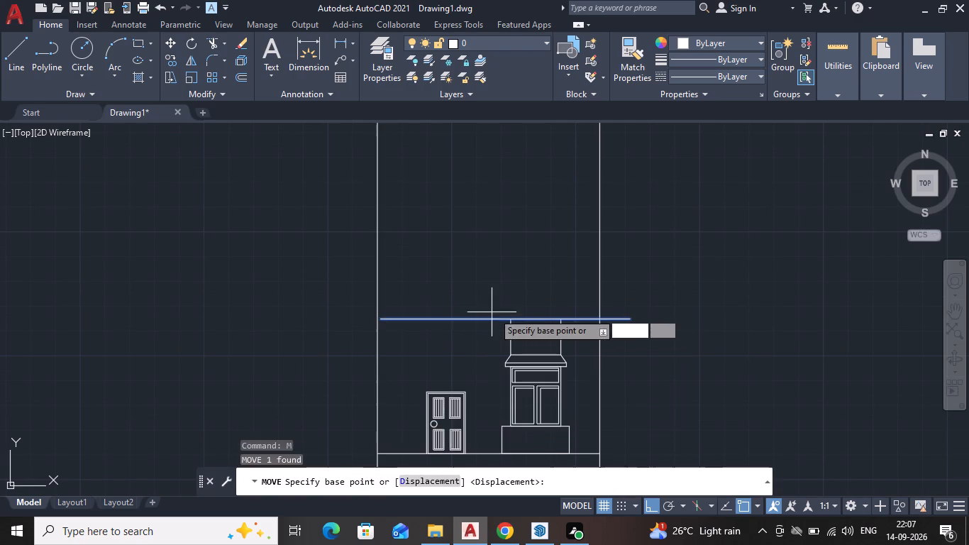
click(487, 319)
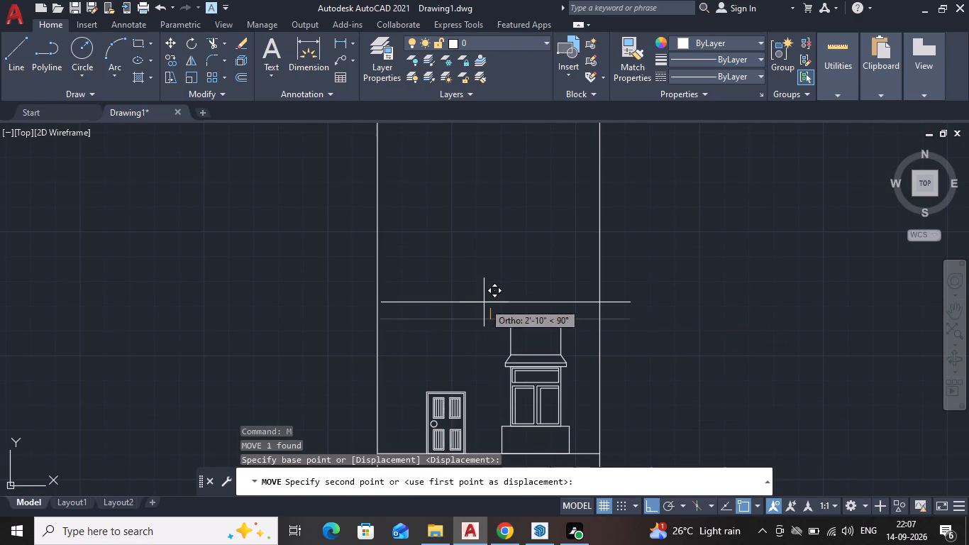
click(477, 298)
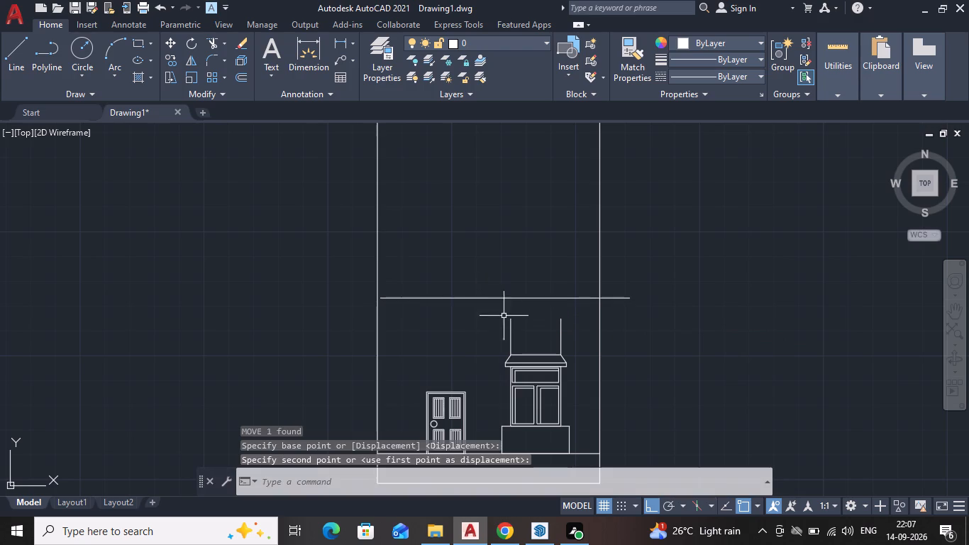
Stretch the upper ends of both vertical lines above the window hood straight up past the long horizontal line.
scroll(507, 332, up, 2)
click(515, 338)
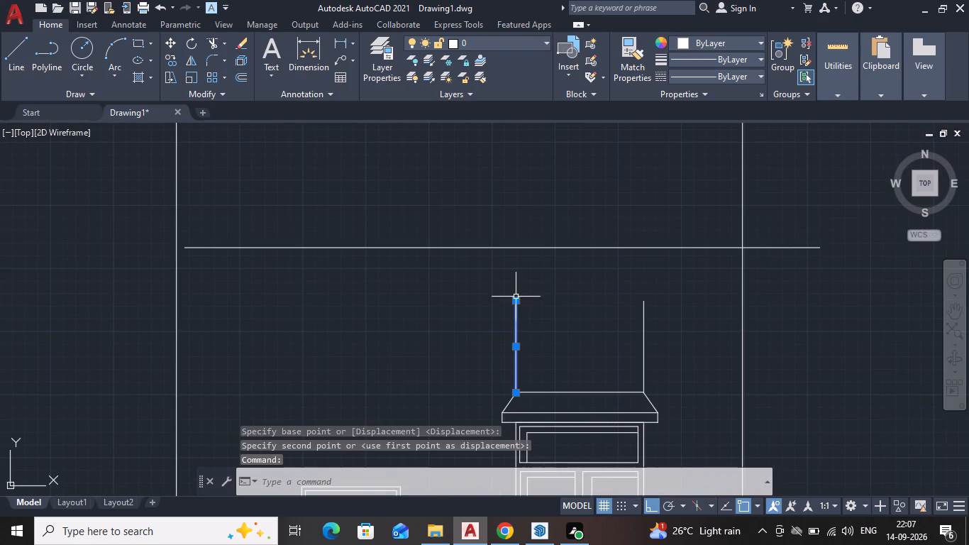
click(512, 298)
click(511, 202)
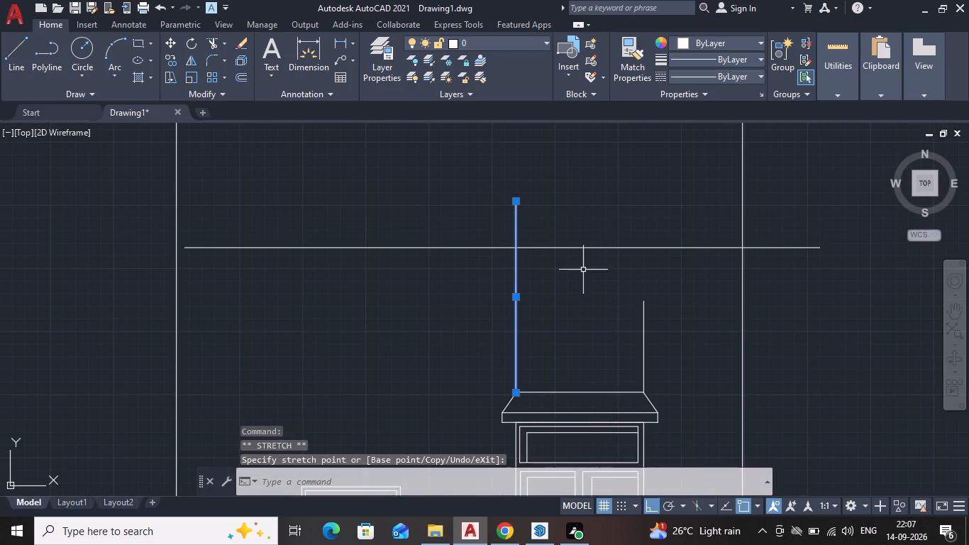
click(645, 346)
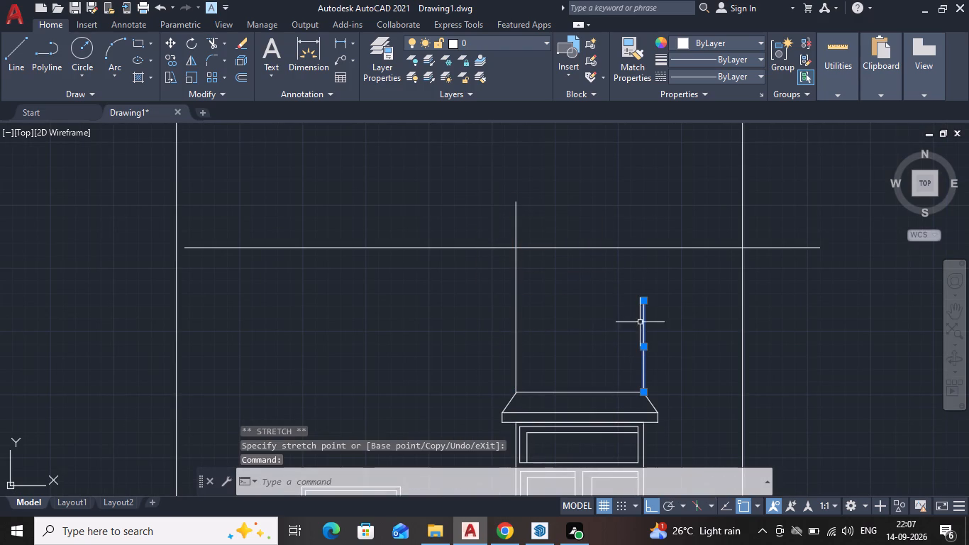
click(644, 301)
click(631, 186)
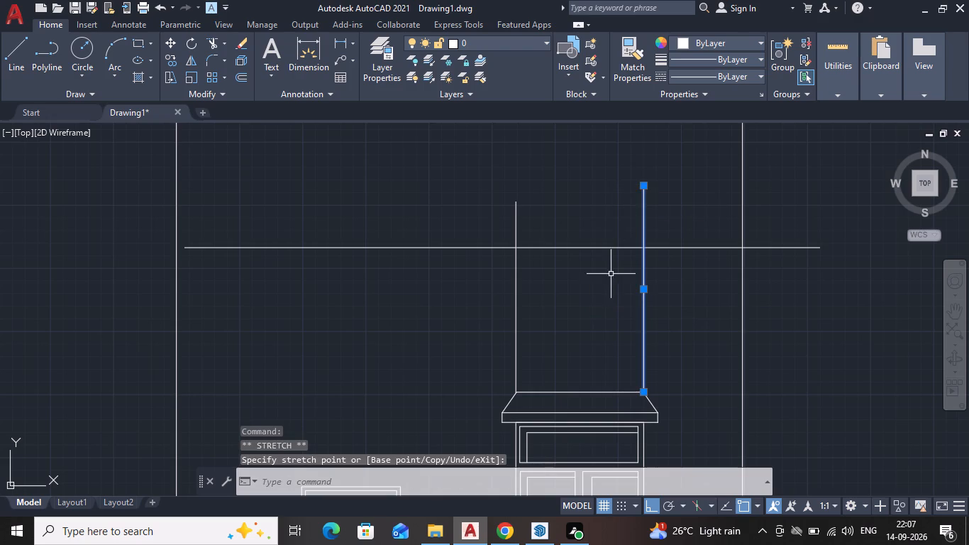
key(Escape)
Stretch the left end of the long horizontal line outward past the left wall line.
scroll(507, 299, down, 1)
middle_drag(506, 300, 704, 325)
scroll(539, 275, up, 2)
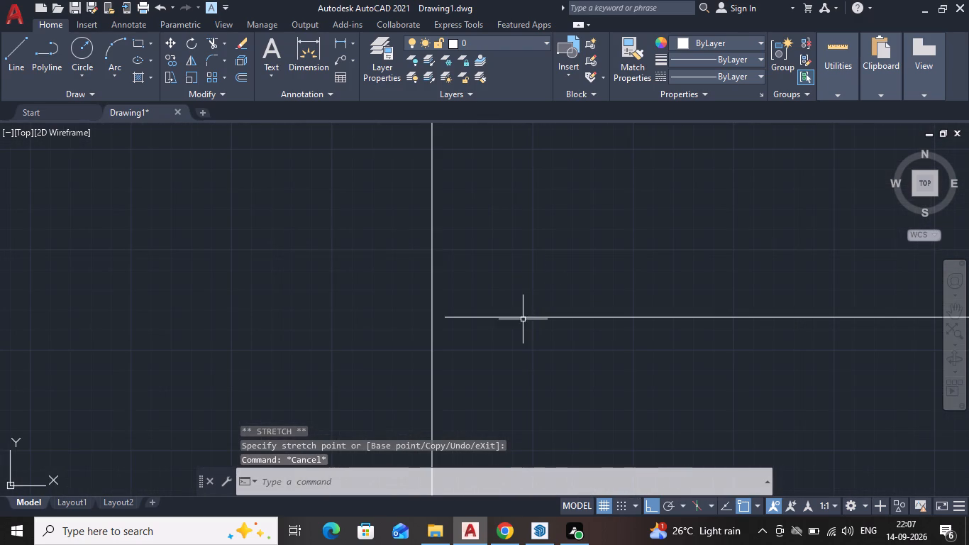
click(521, 316)
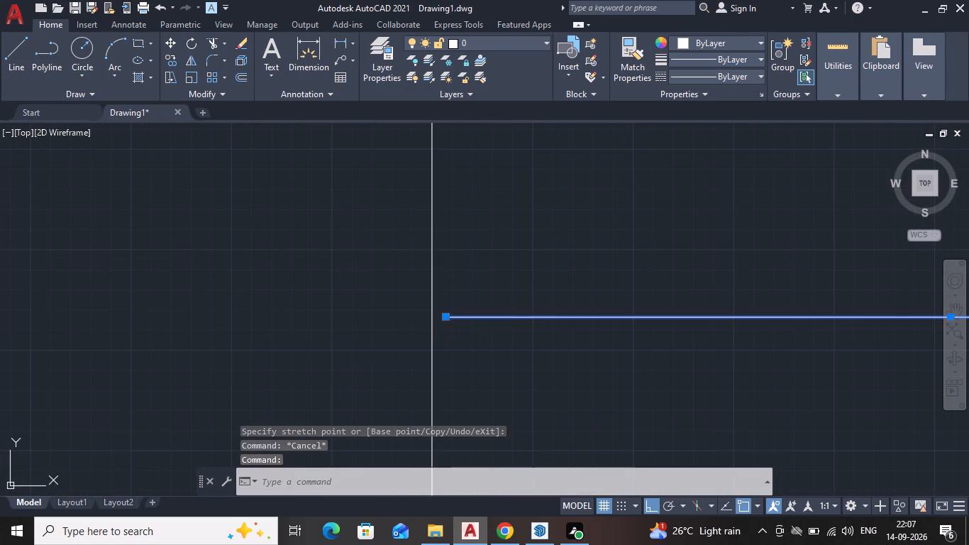
click(445, 320)
click(387, 321)
key(Escape)
key(grave)
scroll(509, 346, down, 3)
middle_drag(511, 348, 407, 309)
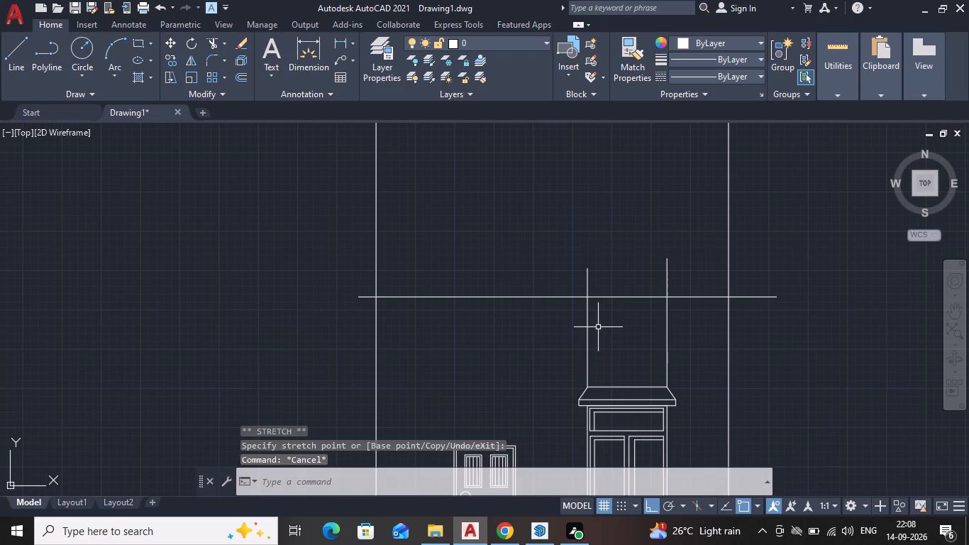
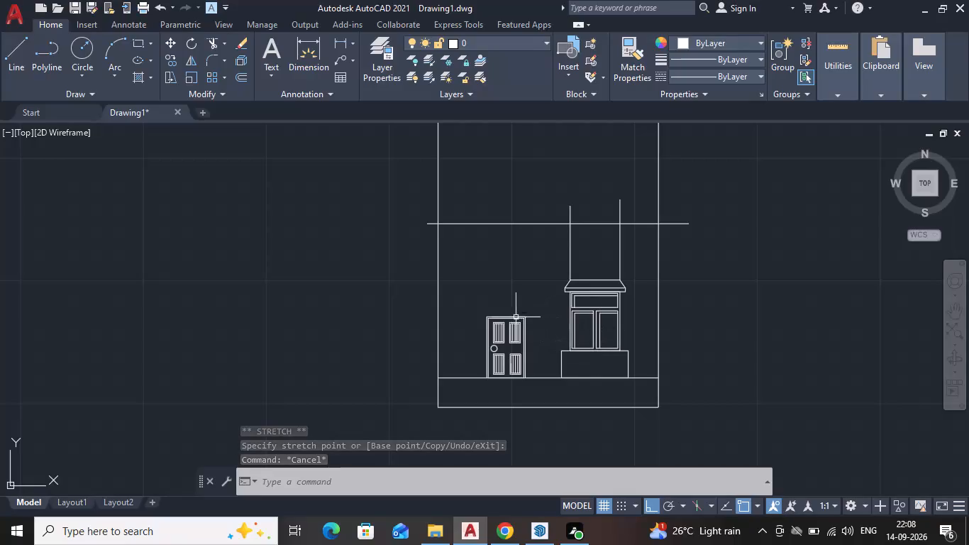
Trim the two vertical lines above the window where they extend past the horizontal floor line.
middle_drag(584, 336, 621, 337)
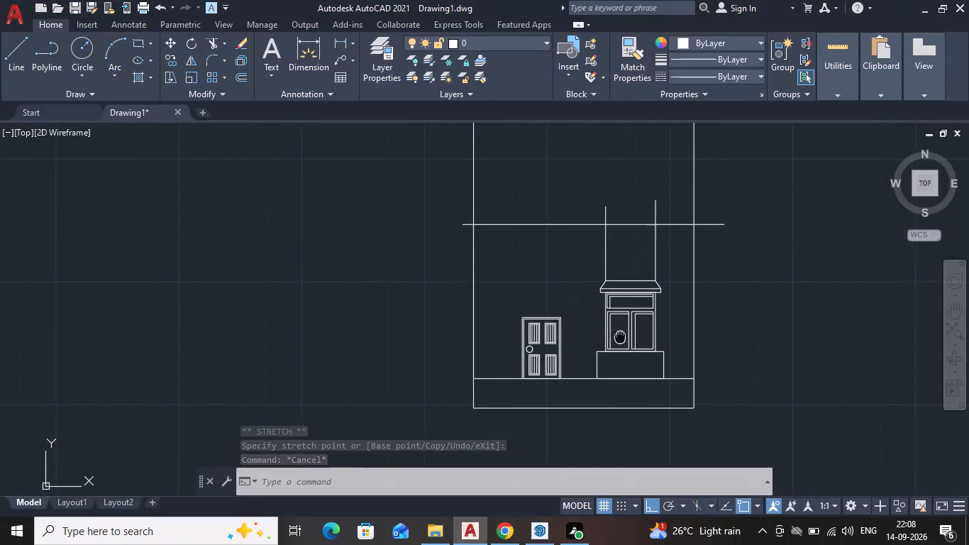
middle_drag(621, 337, 621, 338)
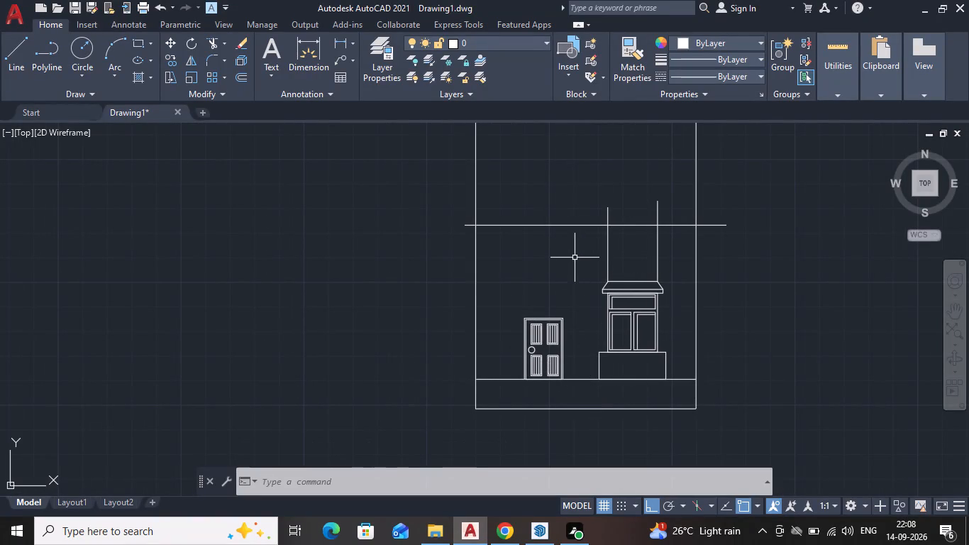
middle_drag(534, 287, 512, 378)
scroll(545, 316, up, 1)
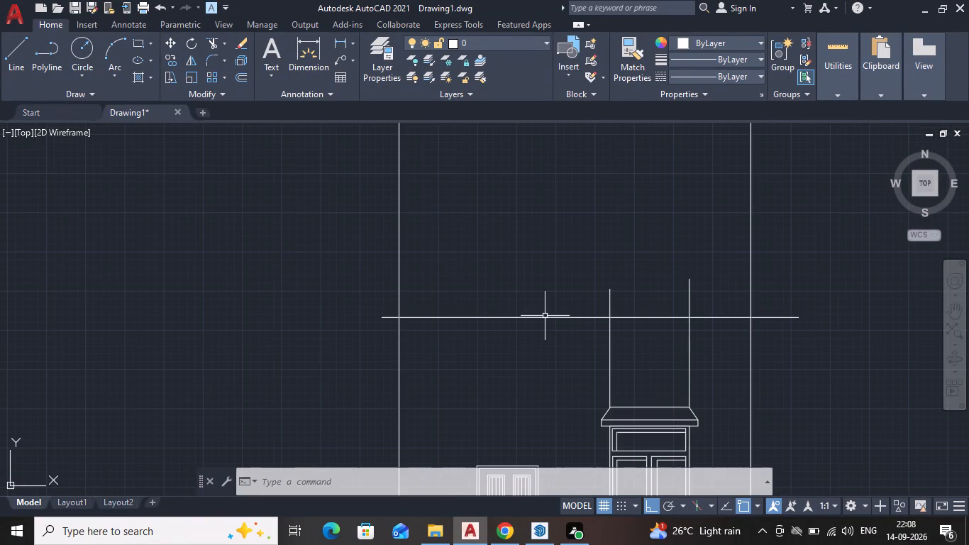
key(t)
key(r)
key(Return)
key(Return)
drag(550, 297, 692, 287)
Trim both ends of the horizontal floor line that overhang the outer vertical wall lines.
scroll(384, 296, up, 3)
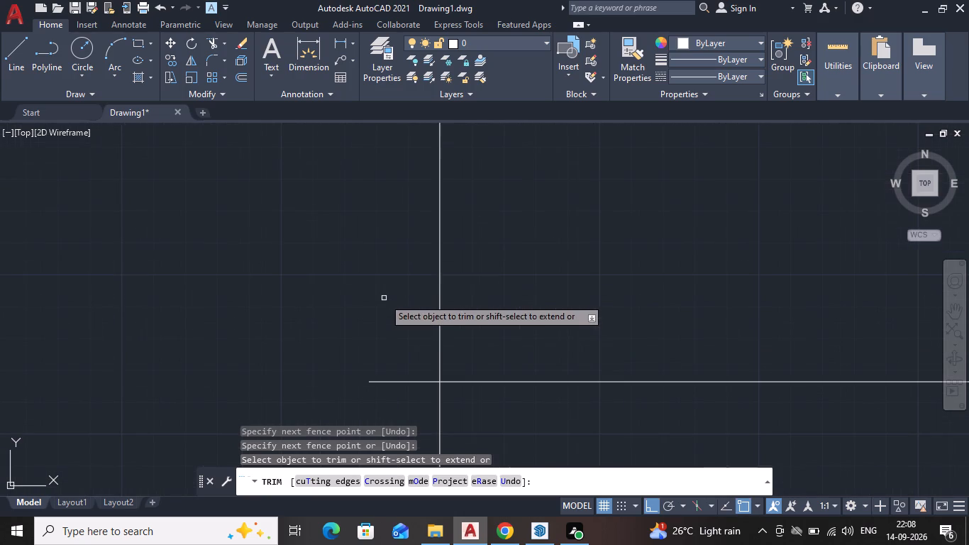
drag(387, 317, 402, 392)
scroll(516, 339, down, 3)
middle_drag(519, 341, 125, 314)
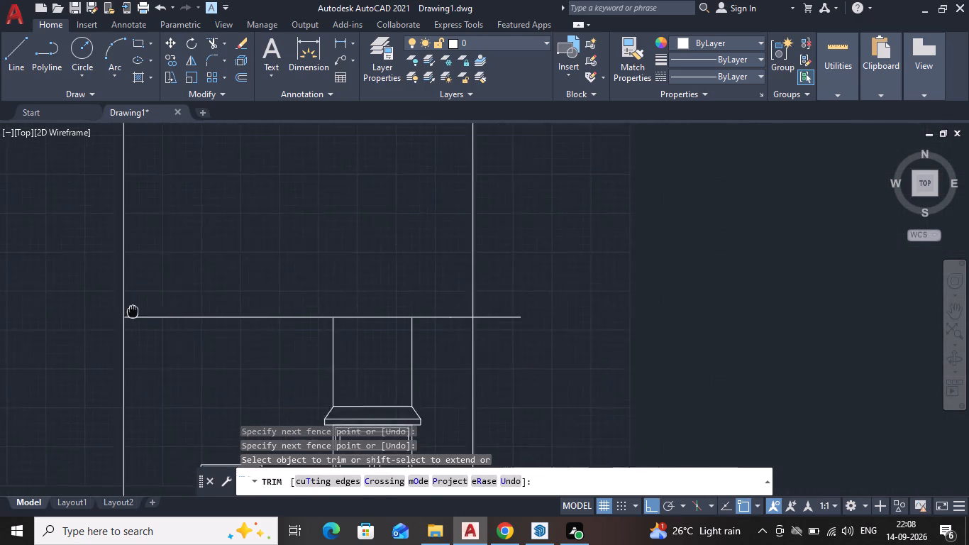
middle_drag(125, 314, 116, 319)
scroll(419, 331, up, 2)
drag(542, 278, 526, 382)
scroll(380, 353, down, 4)
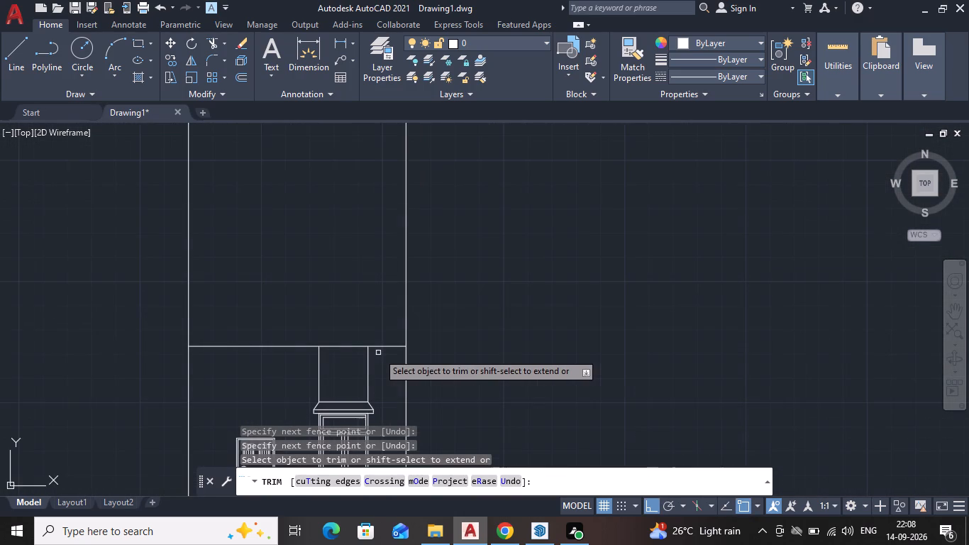
key(Escape)
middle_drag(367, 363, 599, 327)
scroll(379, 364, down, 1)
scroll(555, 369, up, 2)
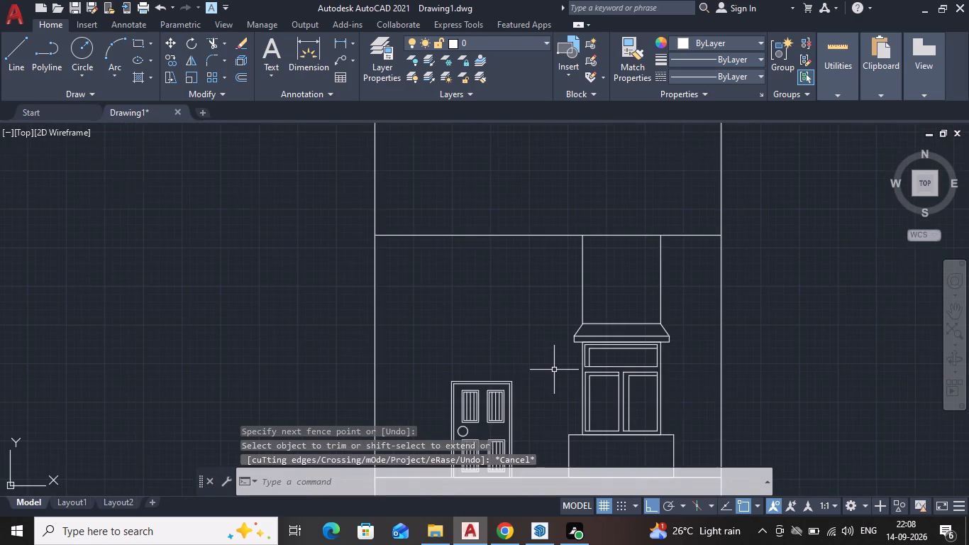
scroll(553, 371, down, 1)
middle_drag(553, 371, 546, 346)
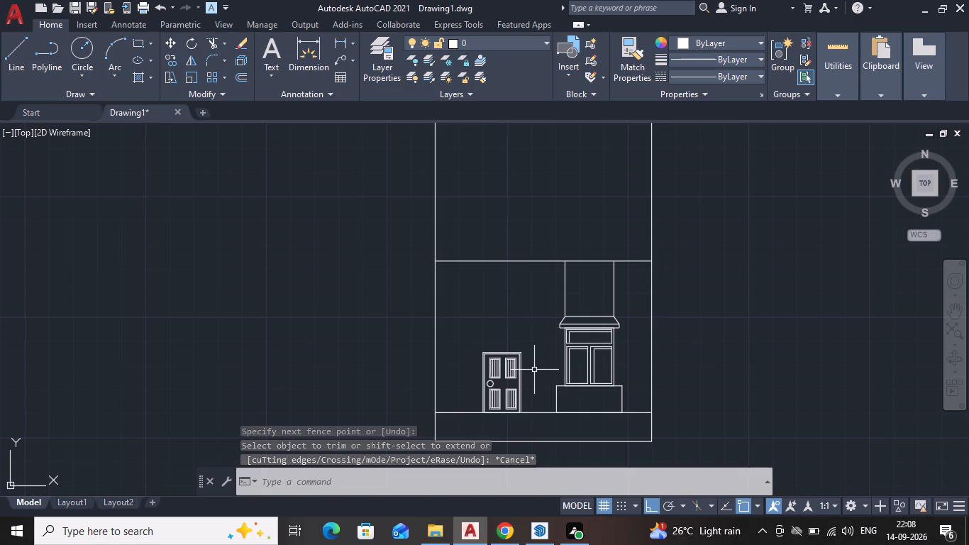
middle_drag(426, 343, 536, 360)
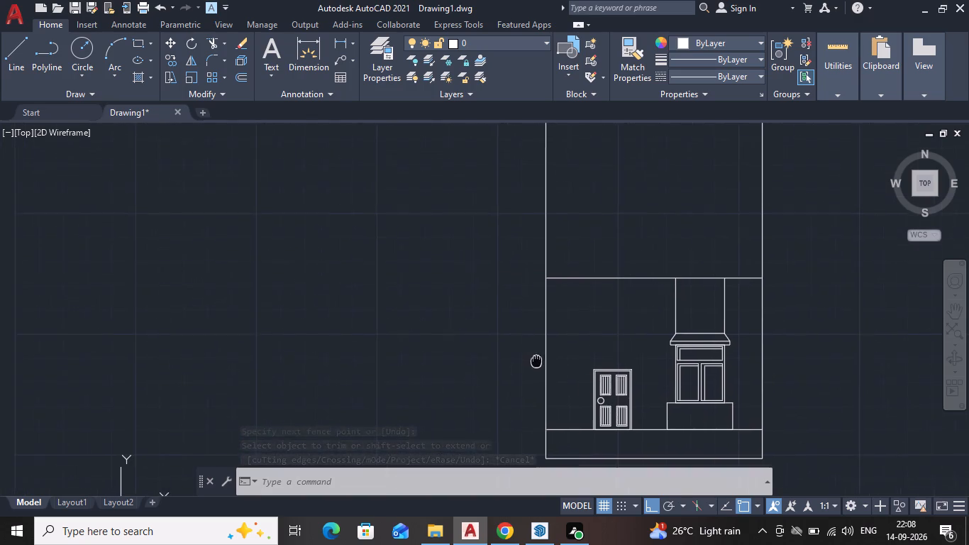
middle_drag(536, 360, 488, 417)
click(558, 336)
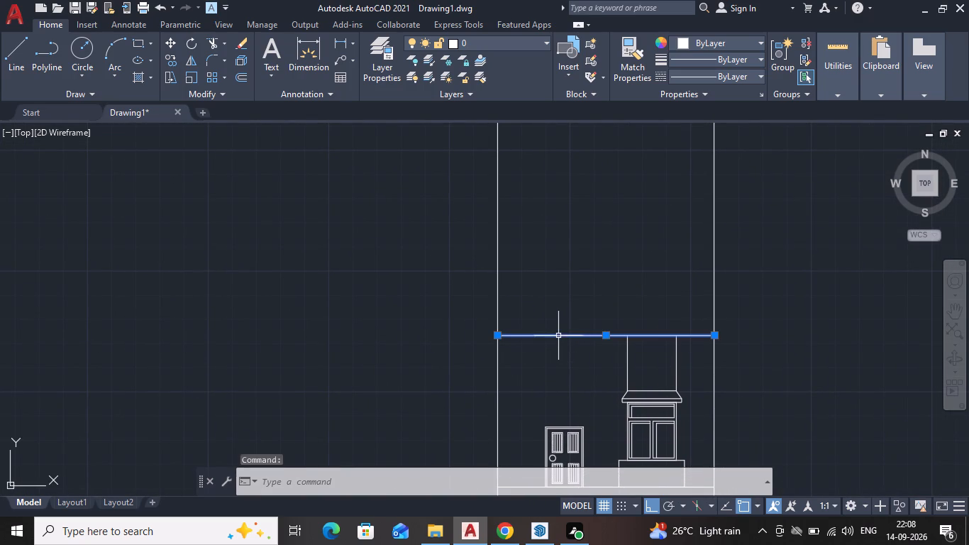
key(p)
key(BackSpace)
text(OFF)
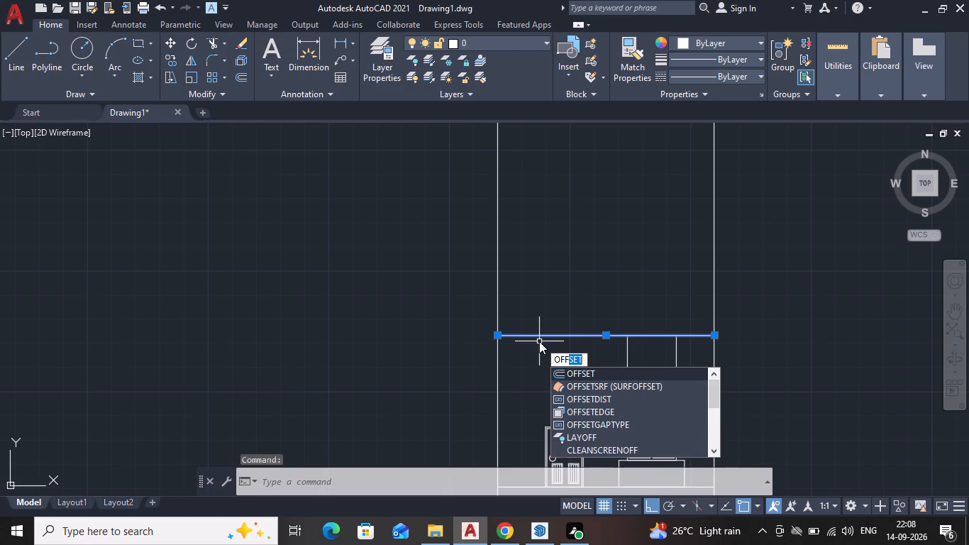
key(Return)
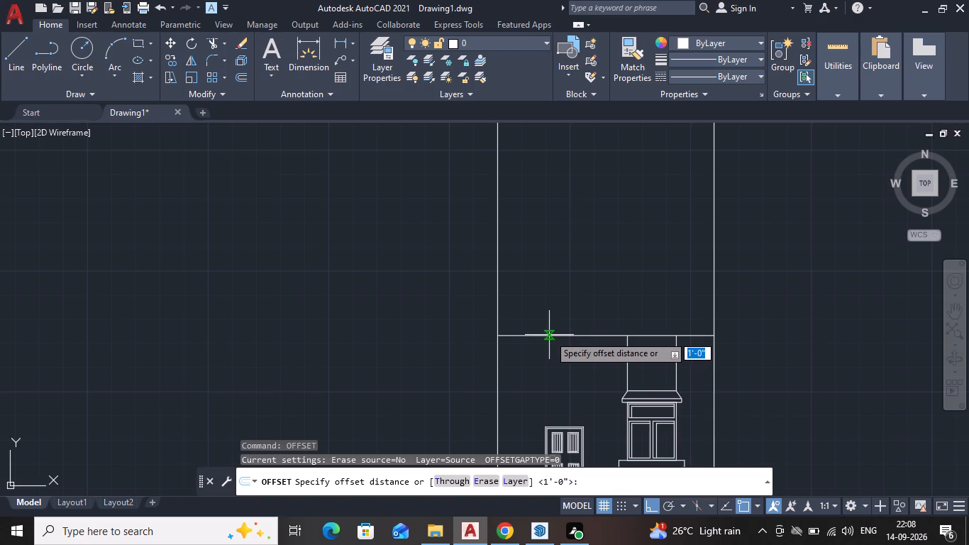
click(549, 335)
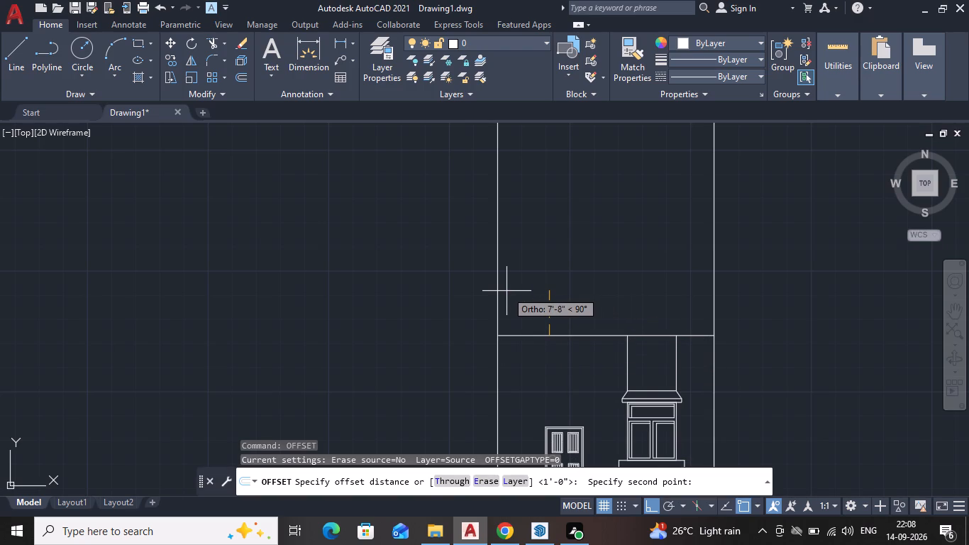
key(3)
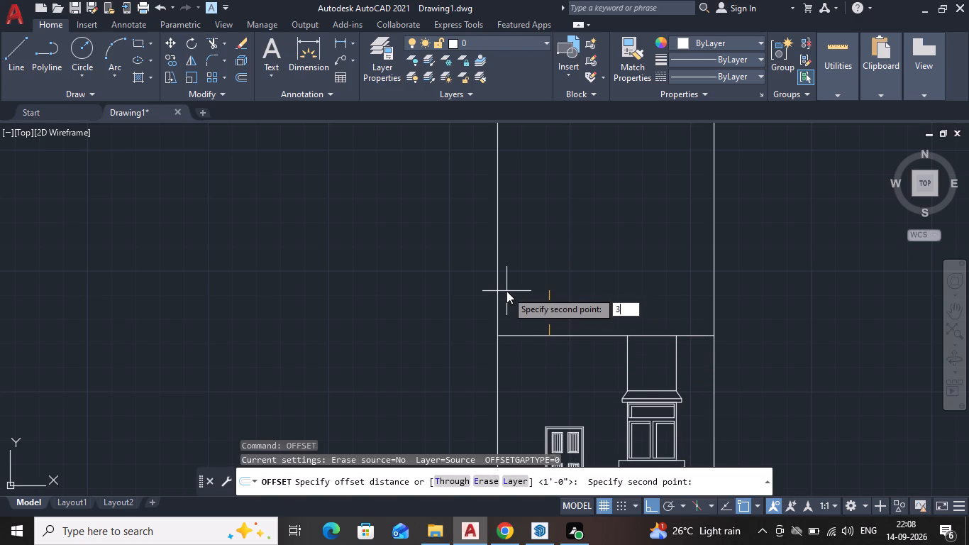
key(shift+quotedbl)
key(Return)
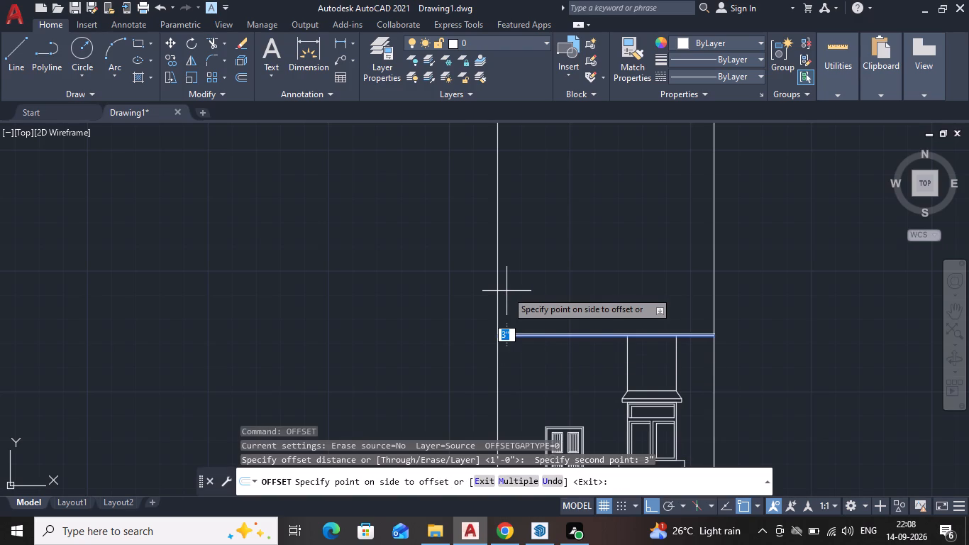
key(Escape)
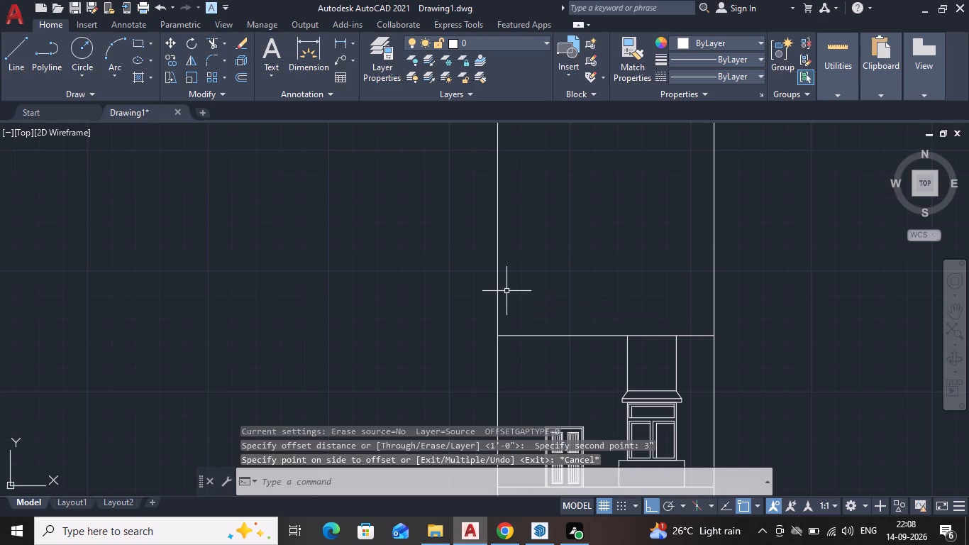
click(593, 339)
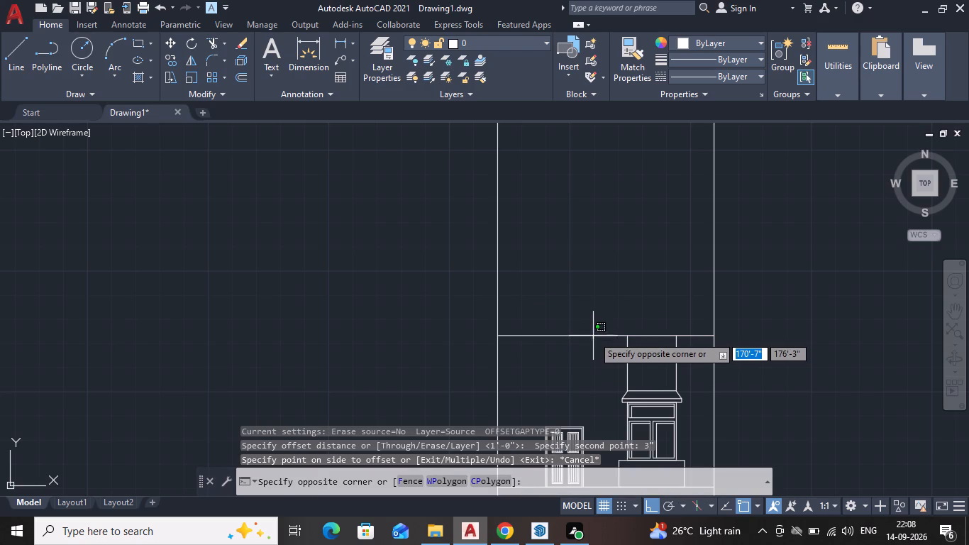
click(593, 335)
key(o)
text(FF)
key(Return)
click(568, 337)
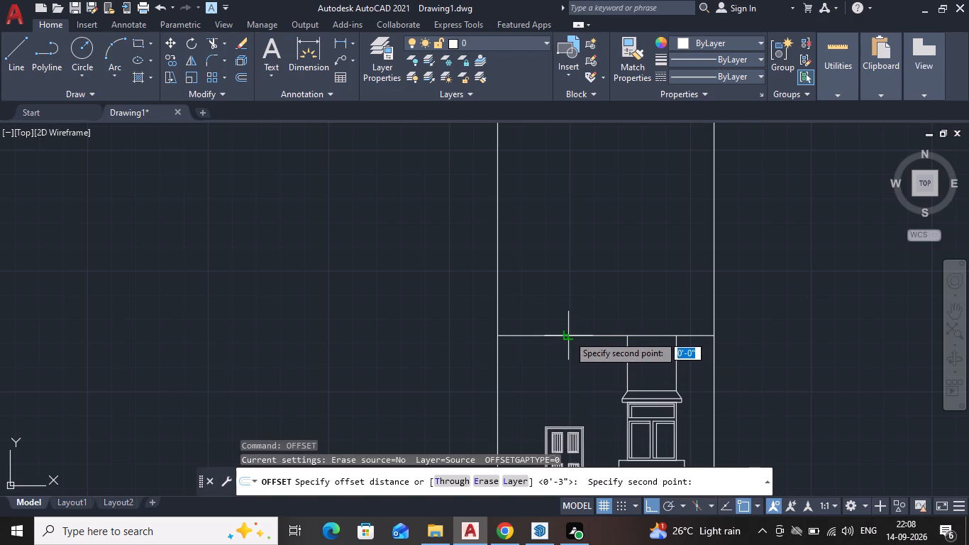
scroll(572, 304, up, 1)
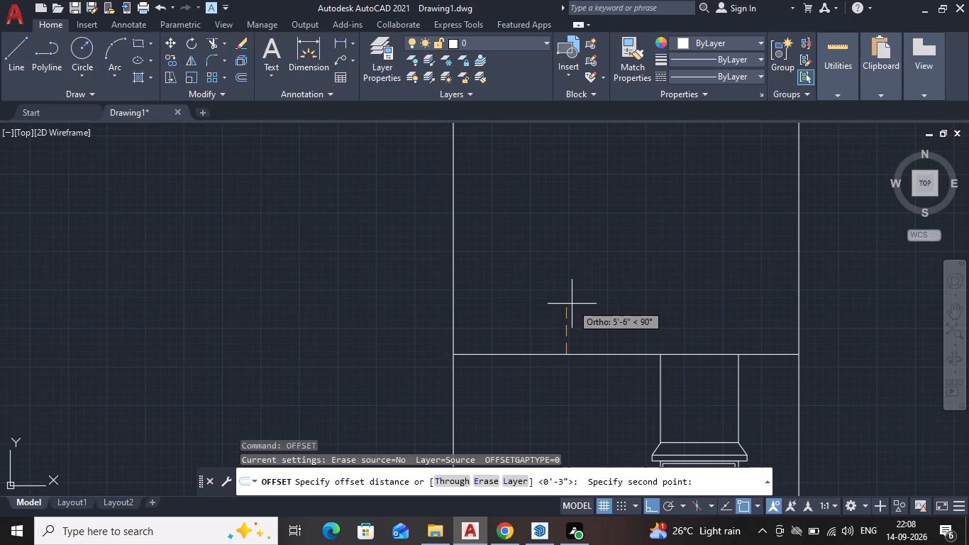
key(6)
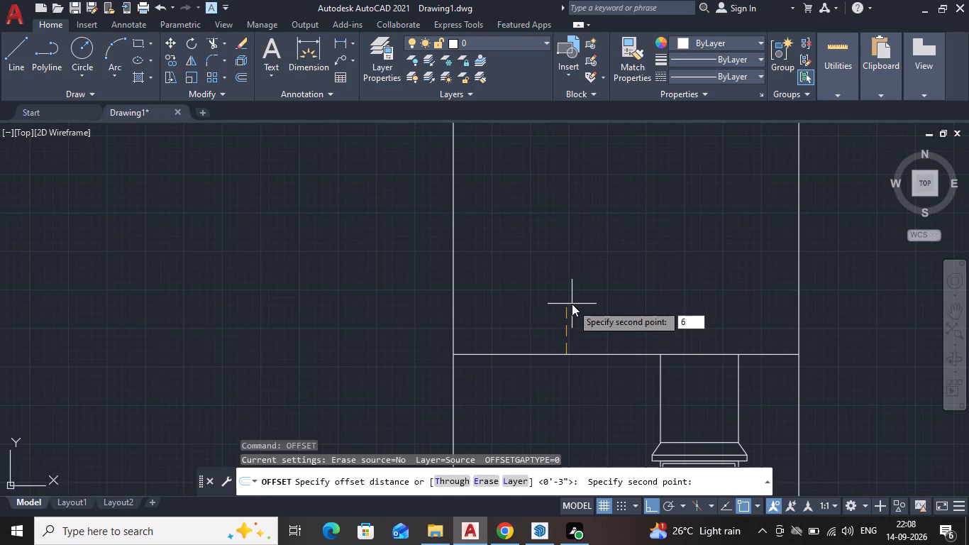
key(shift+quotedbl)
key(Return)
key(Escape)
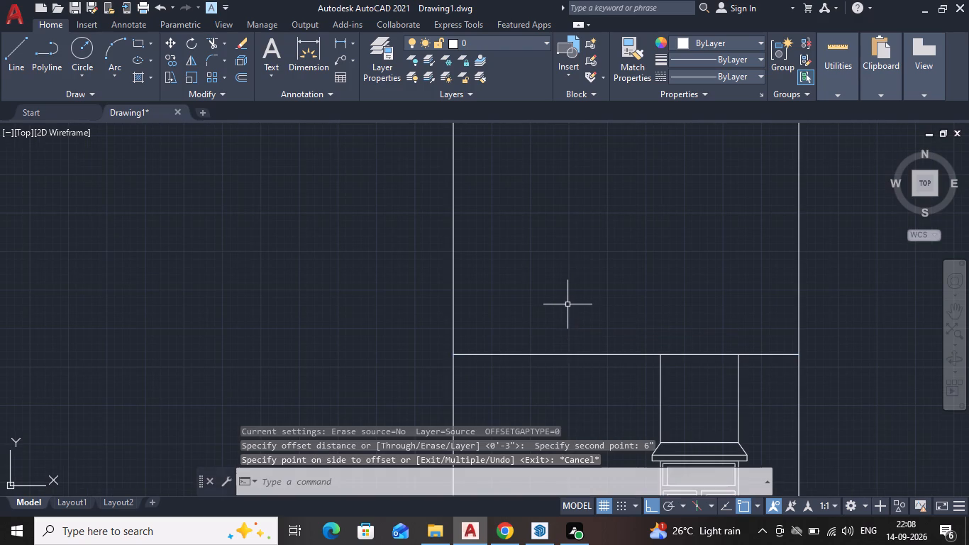
Offset the horizontal floor line above the door and window upward by 9".
click(579, 358)
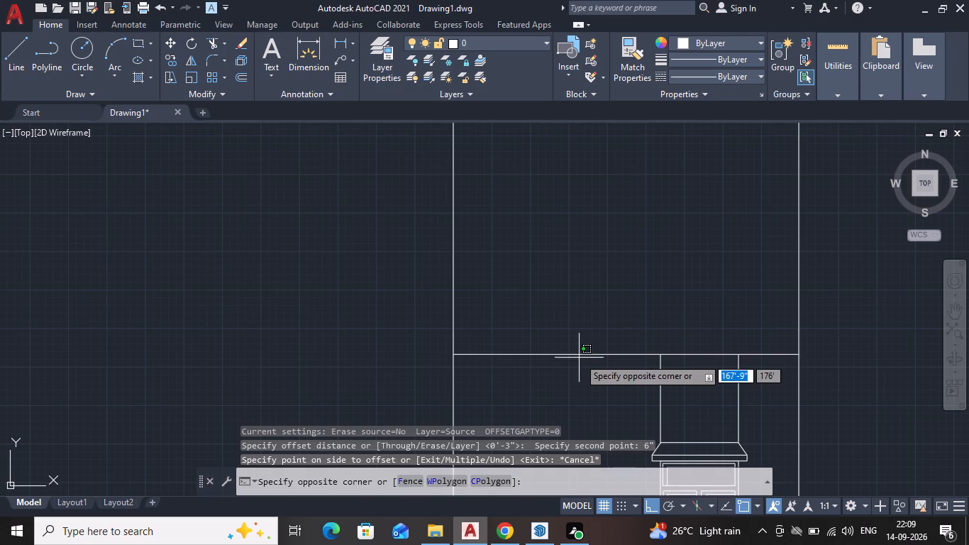
click(579, 355)
drag(577, 345, 576, 352)
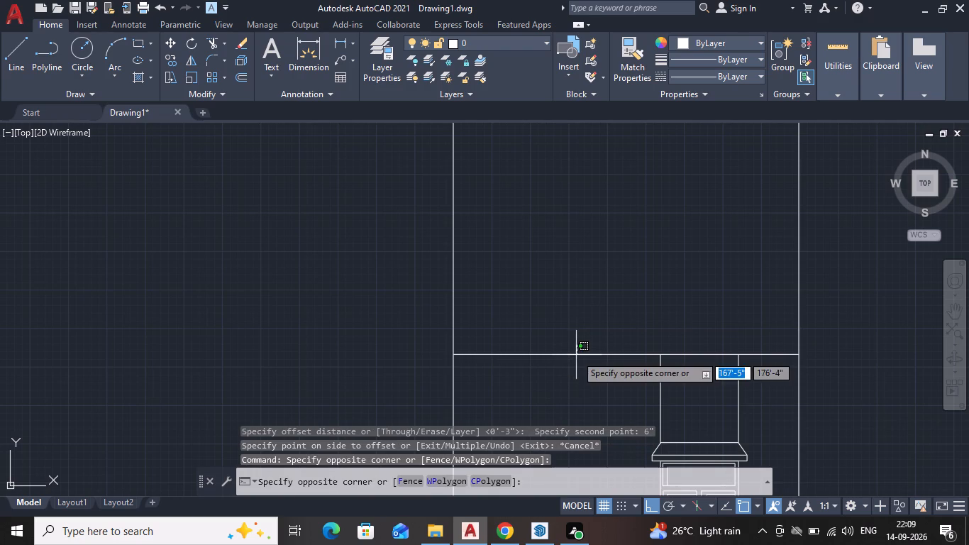
click(576, 355)
key(o)
key(f)
key(f)
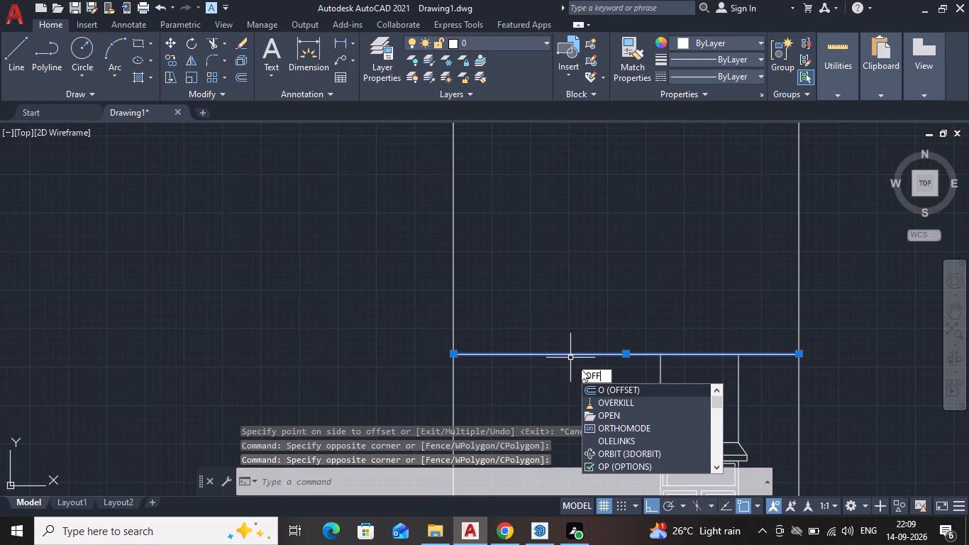
key(Return)
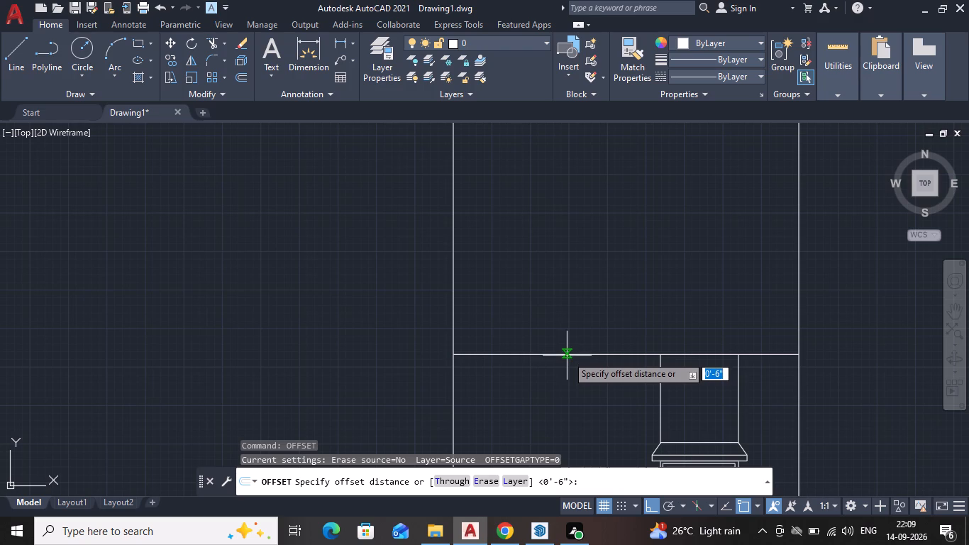
drag(567, 356, 567, 348)
key(9)
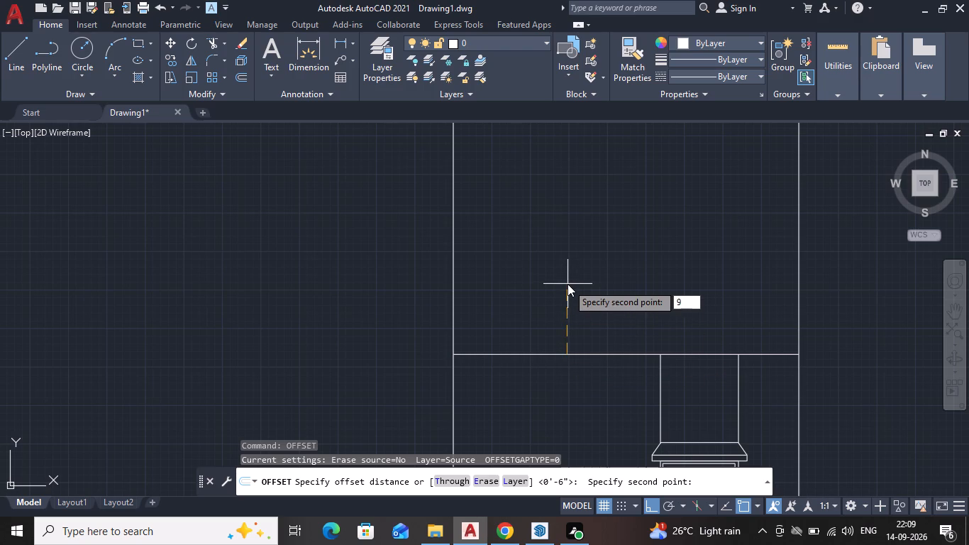
key(shift+quotedbl)
key(Return)
click(564, 284)
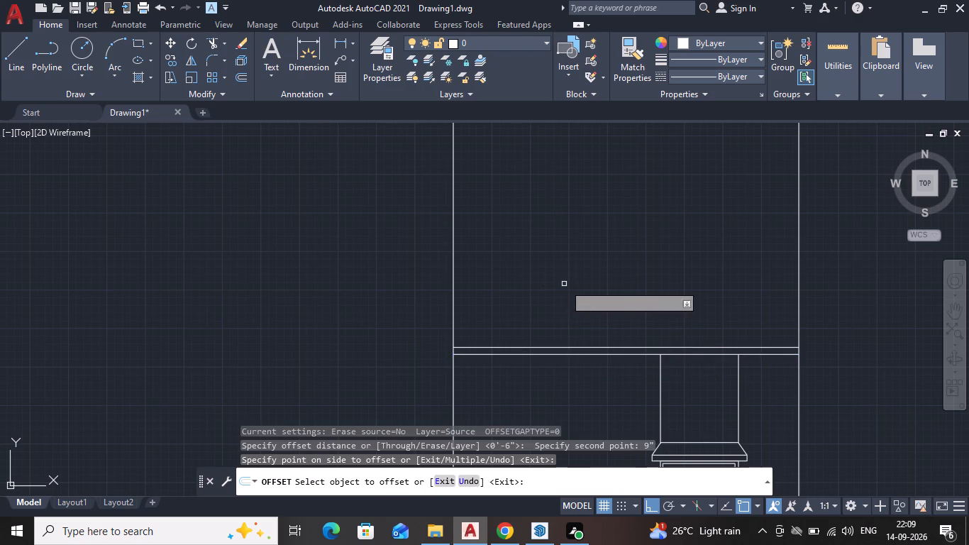
Offset the upper of the two horizontal floor lines upward by another 9".
scroll(590, 368, down, 2)
middle_drag(589, 368, 596, 264)
scroll(597, 279, up, 2)
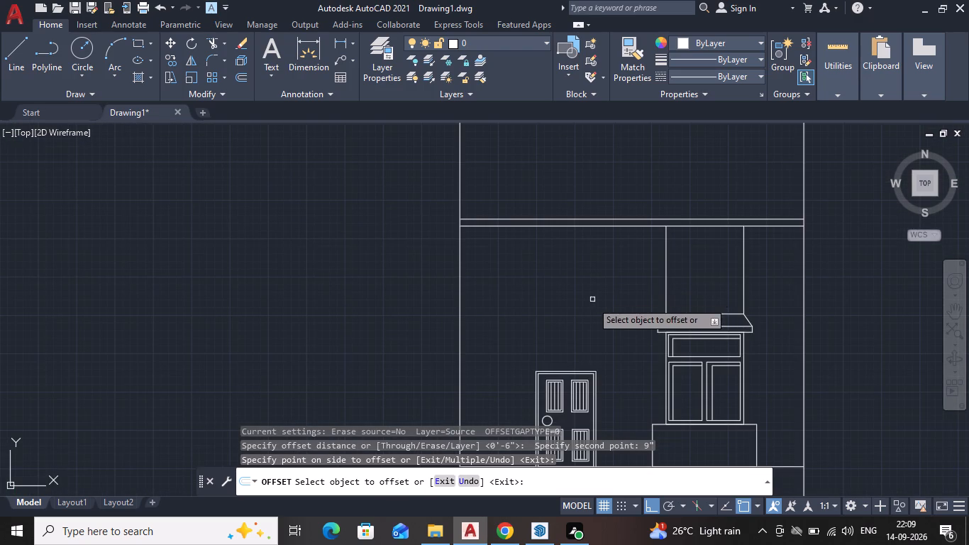
scroll(577, 229, up, 2)
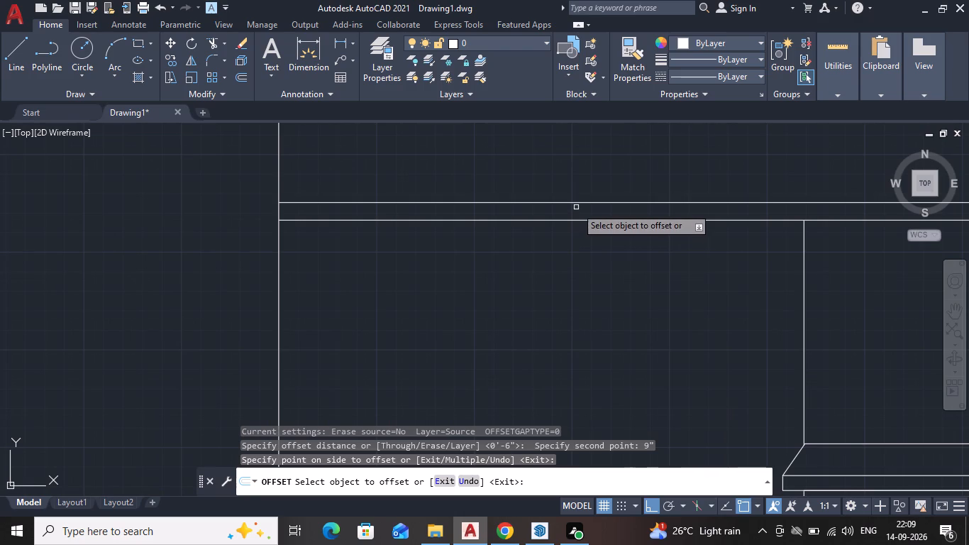
click(576, 205)
click(577, 201)
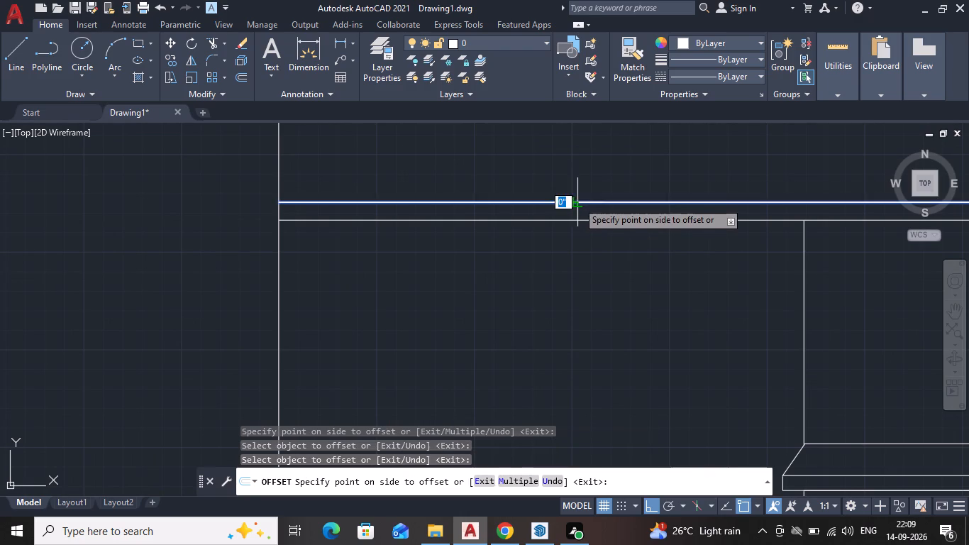
click(582, 182)
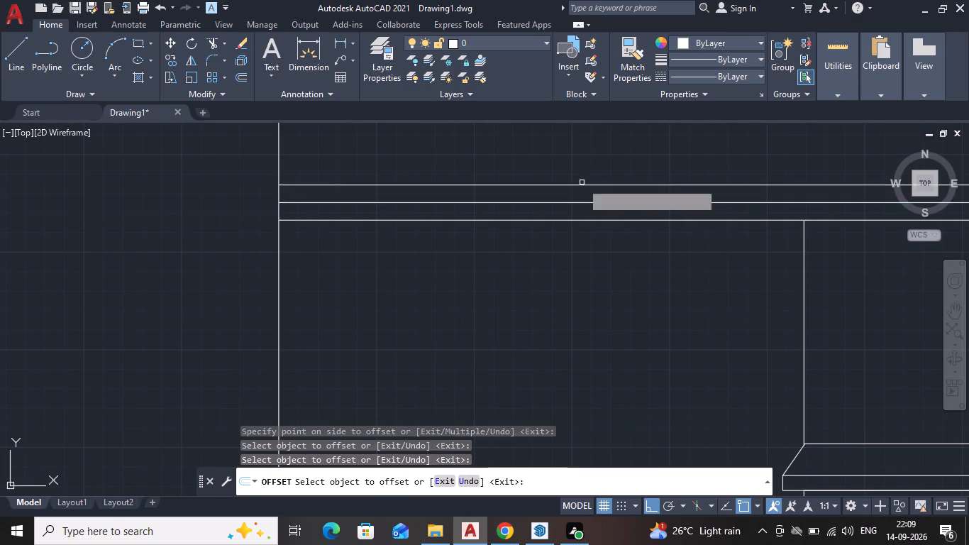
scroll(580, 233, down, 3)
scroll(570, 218, up, 3)
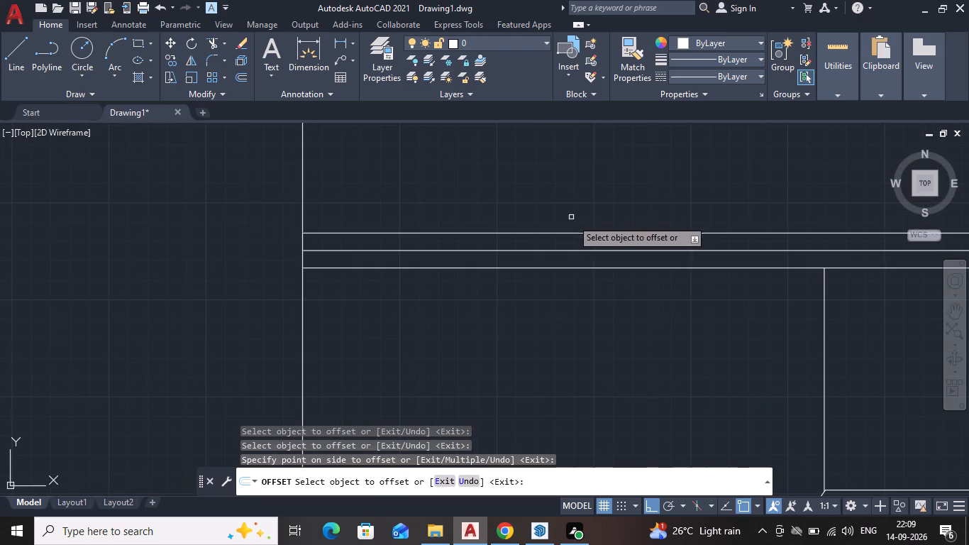
scroll(578, 249, up, 1)
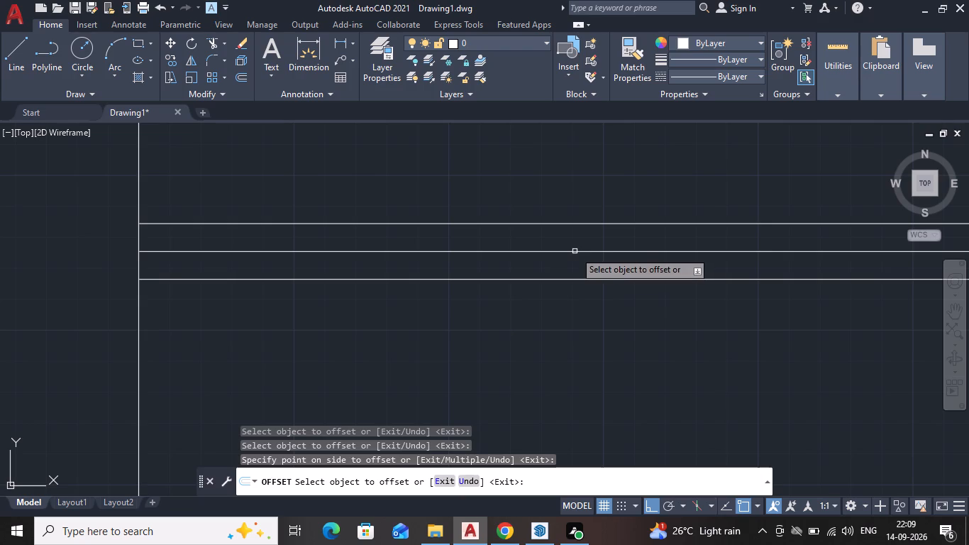
Move the uppermost of the three horizontal band lines straight down along the wall line to just above the middle one.
key(Escape)
scroll(564, 268, down, 2)
middle_drag(569, 269, 611, 315)
scroll(608, 311, up, 1)
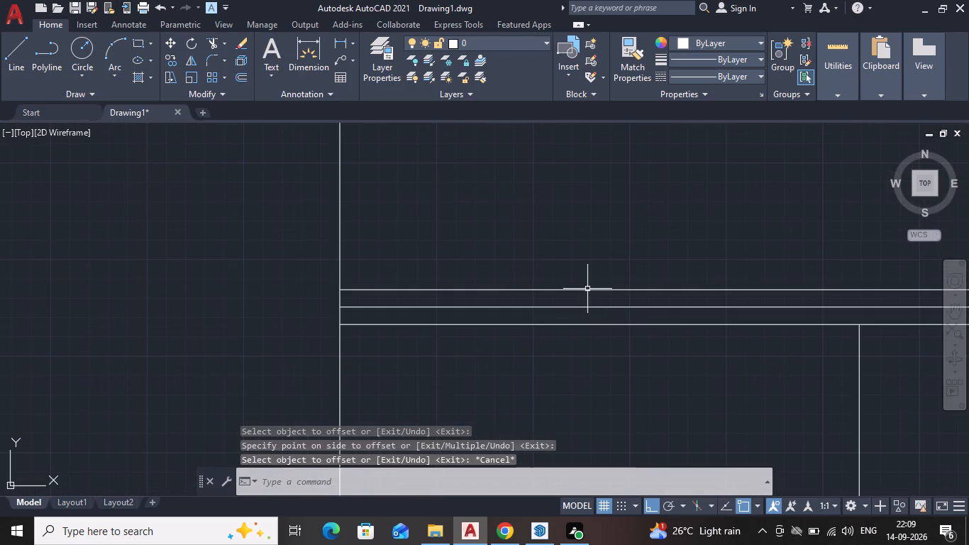
click(421, 287)
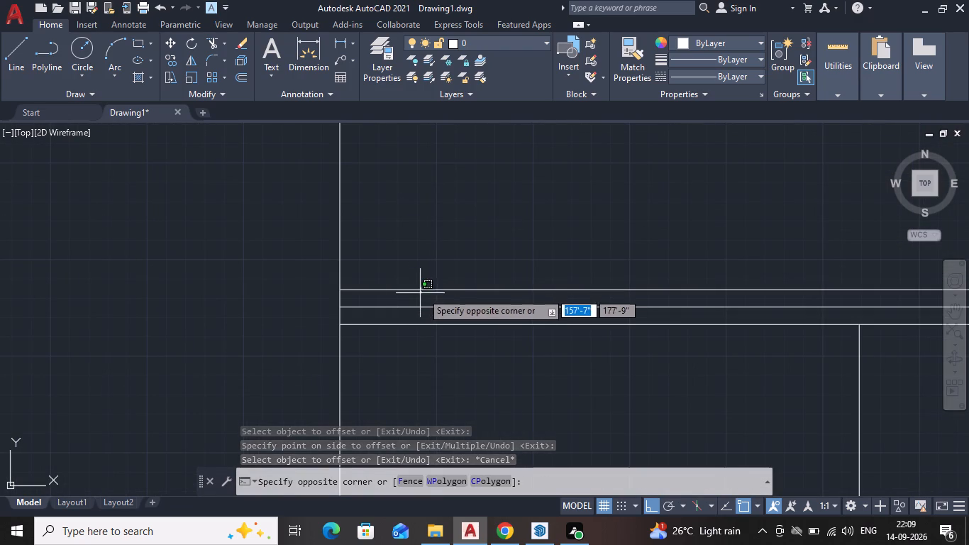
click(423, 291)
click(424, 291)
key(m)
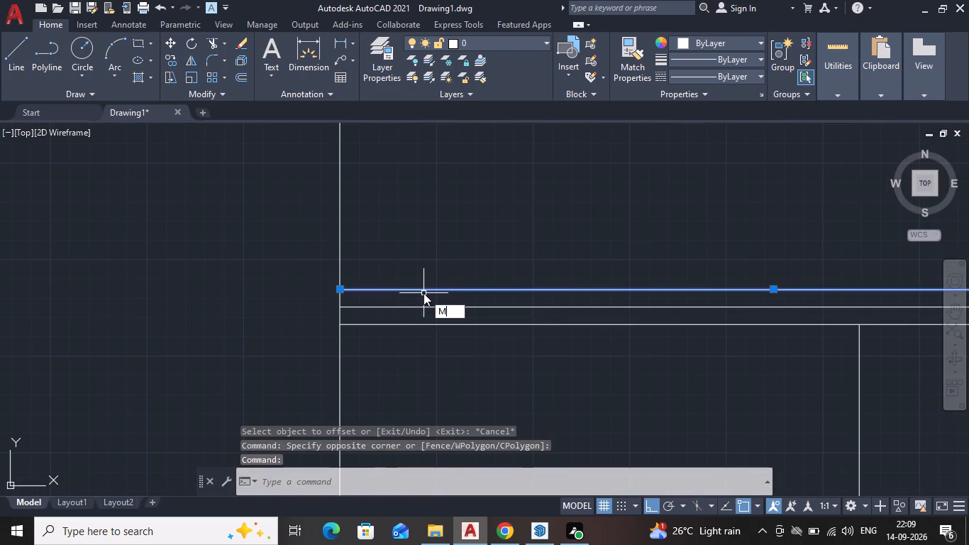
key(Return)
scroll(338, 293, up, 2)
middle_drag(383, 307, 483, 289)
scroll(464, 287, up, 2)
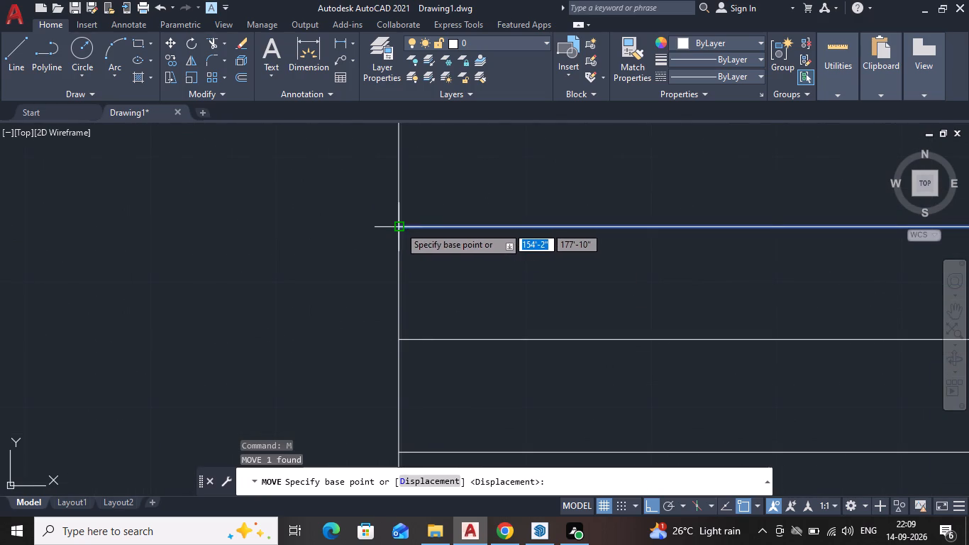
click(399, 226)
scroll(431, 282, down, 3)
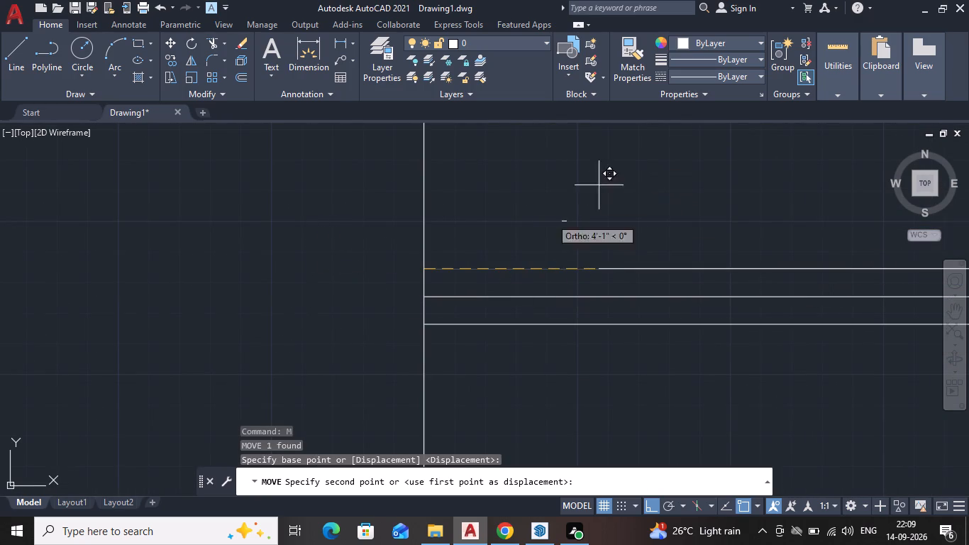
scroll(419, 277, up, 2)
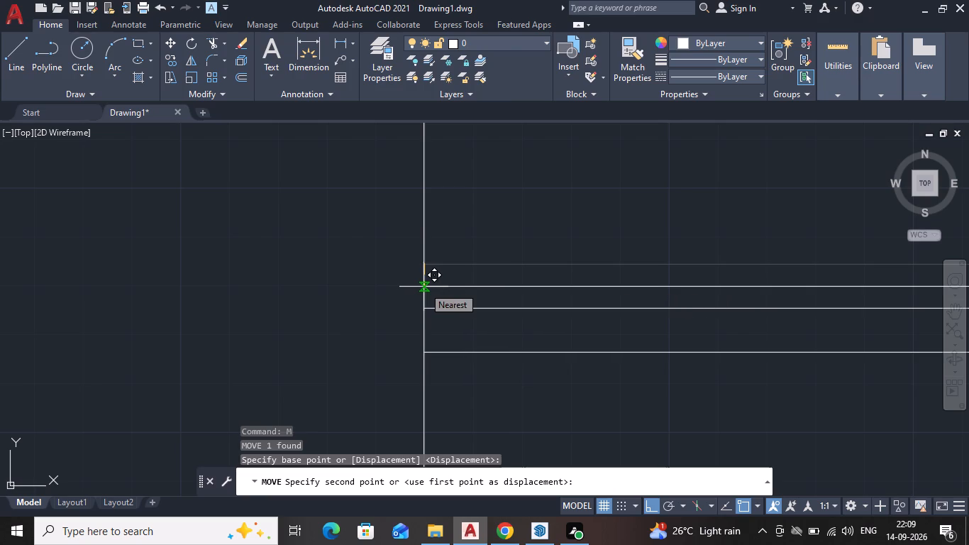
click(423, 292)
key(Escape)
scroll(537, 320, down, 2)
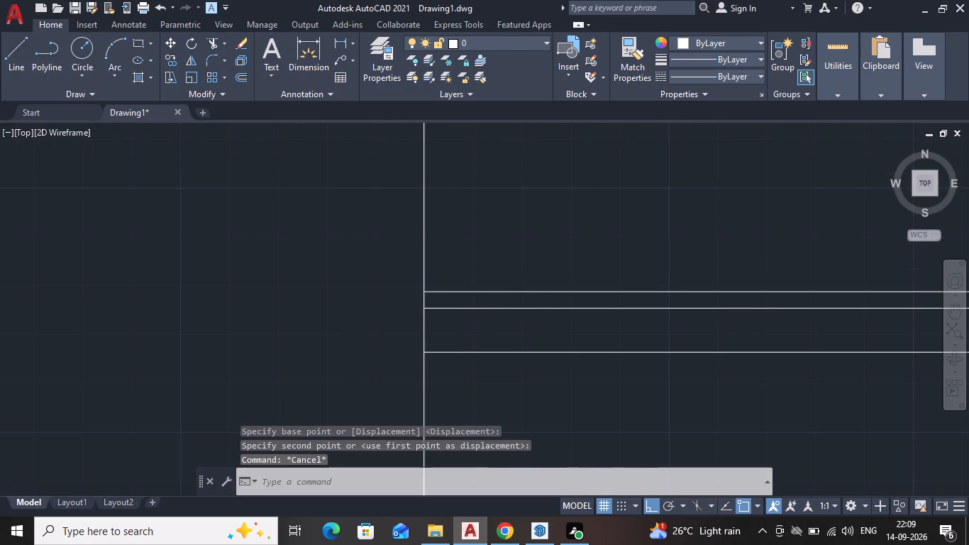
Delete the middle of the three horizontal band lines above the ground floor.
click(621, 316)
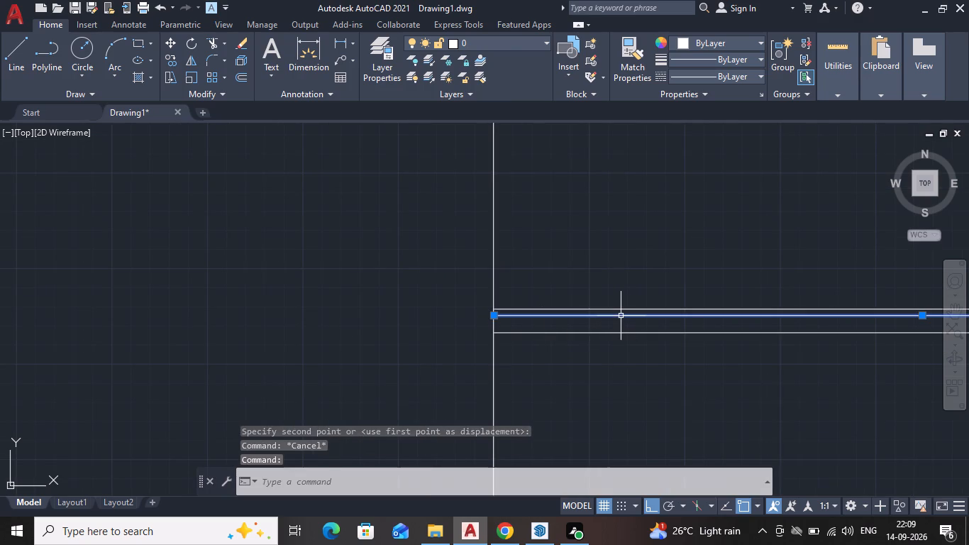
key(Delete)
Examine the horizontal band between the outer walls and its relation to the door and window below.
scroll(629, 363, down, 3)
middle_drag(631, 364, 421, 327)
scroll(521, 303, up, 3)
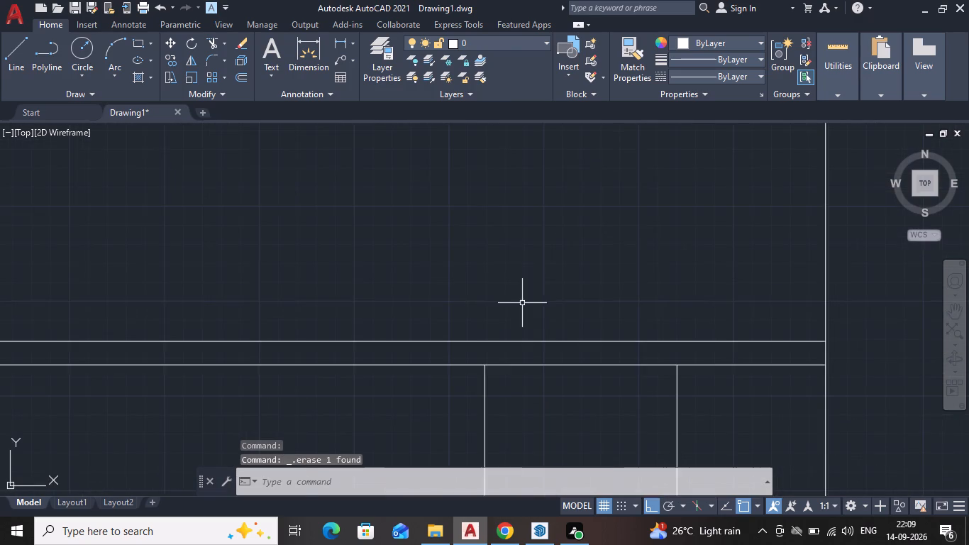
scroll(716, 354, up, 2)
scroll(785, 351, down, 2)
middle_drag(782, 349, 848, 297)
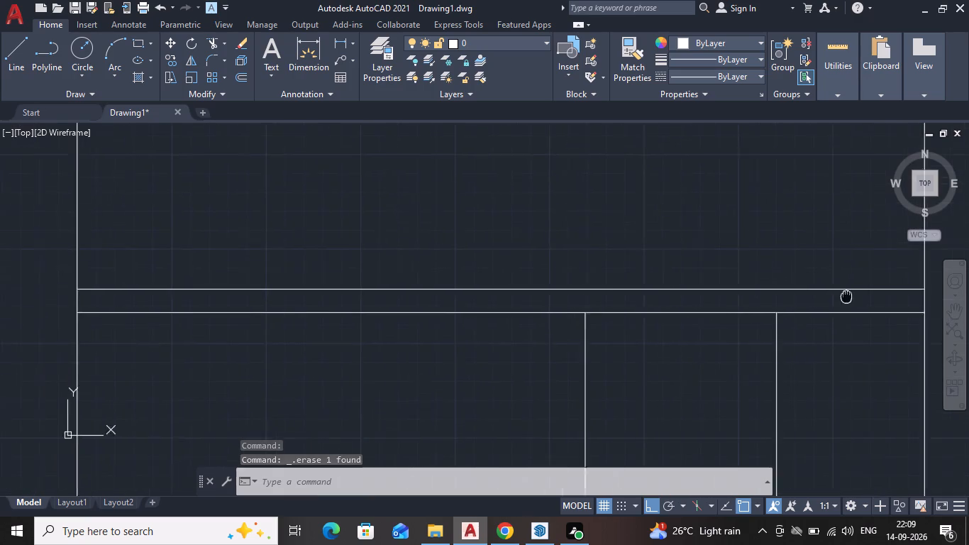
middle_drag(848, 297, 859, 296)
scroll(686, 338, down, 3)
scroll(648, 365, up, 1)
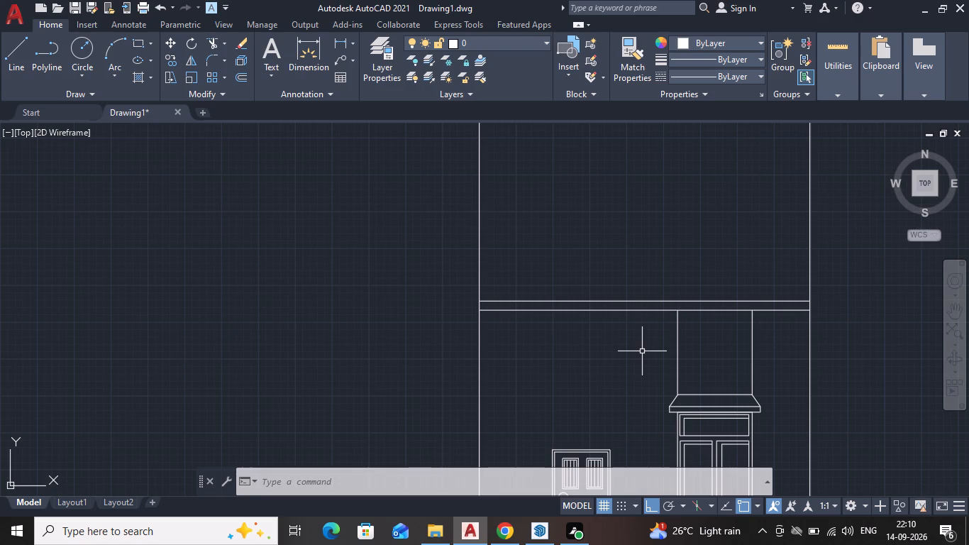
scroll(604, 353, down, 2)
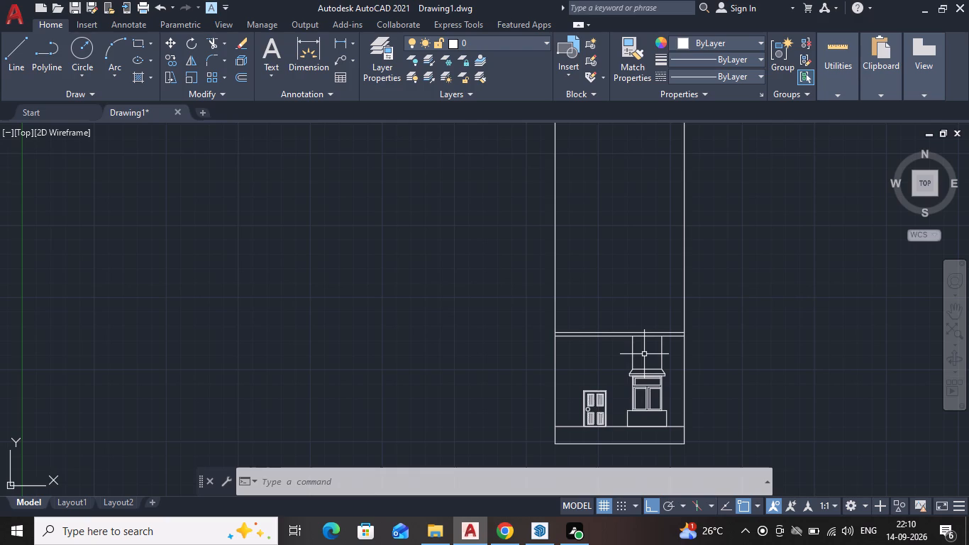
scroll(594, 284, up, 2)
scroll(567, 383, up, 2)
scroll(574, 400, down, 1)
middle_drag(573, 390, 501, 287)
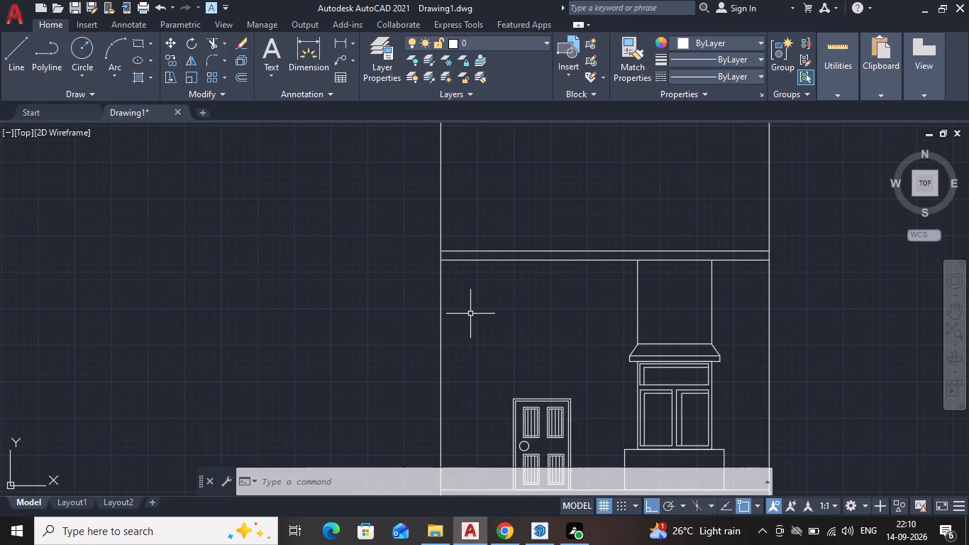
scroll(619, 290, down, 1)
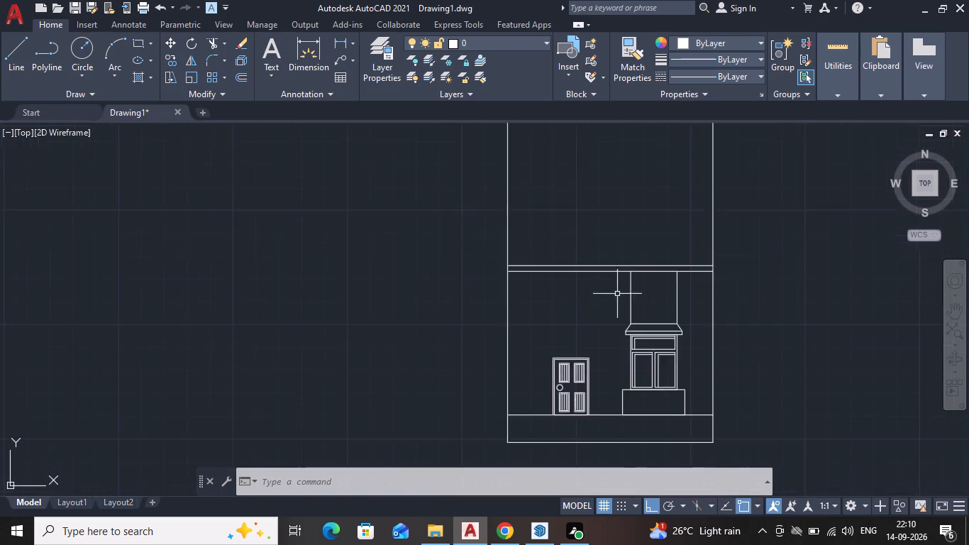
Offset the band's upper horizontal line upward by 3'.
middle_drag(615, 301, 564, 392)
scroll(494, 360, up, 1)
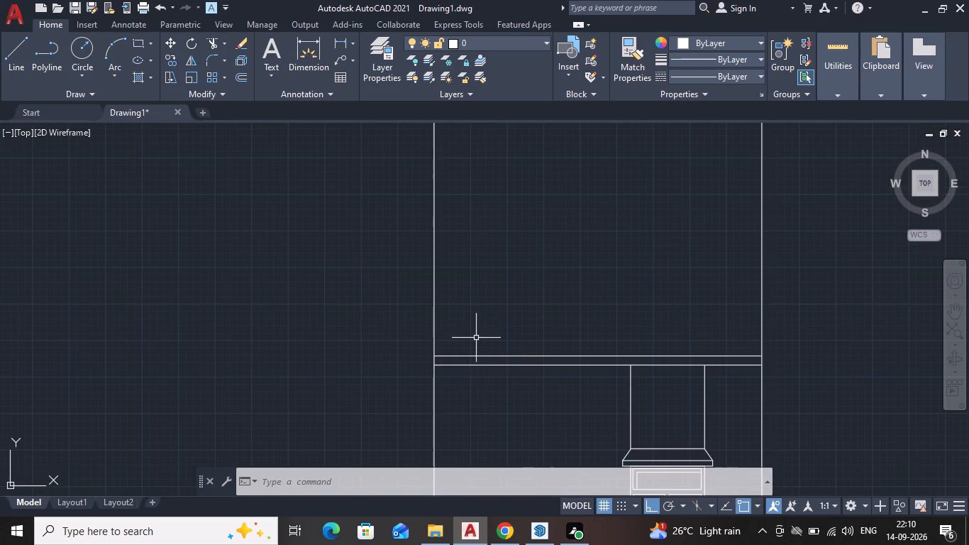
click(496, 356)
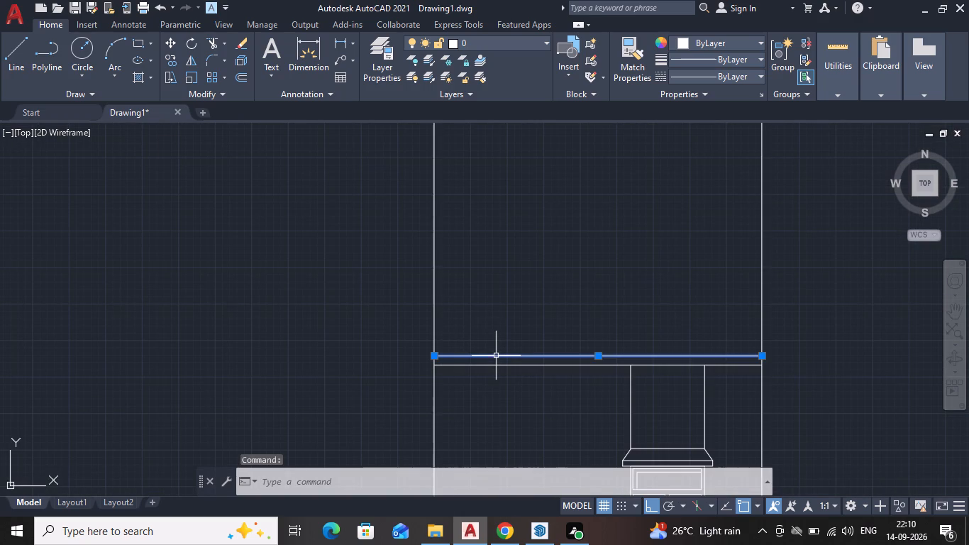
text(OFF)
key(Return)
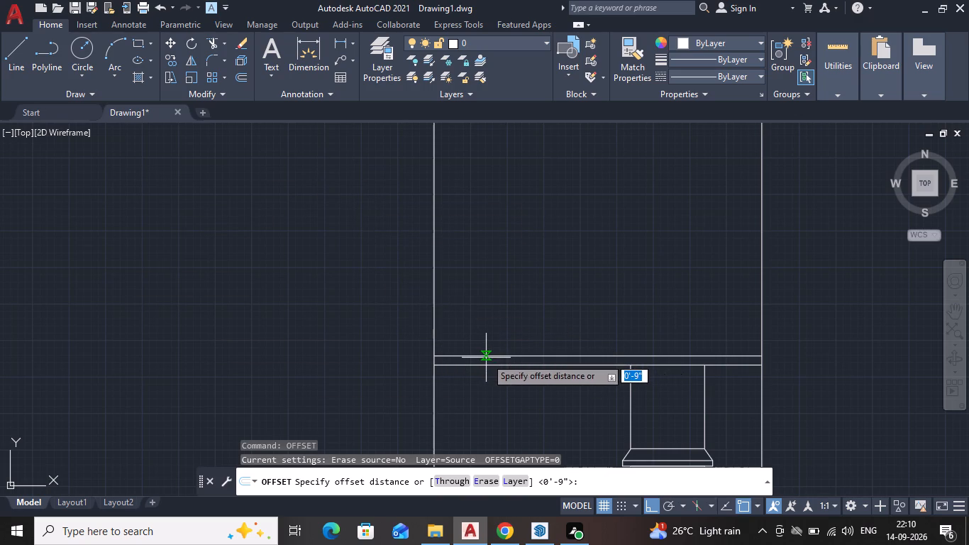
scroll(486, 353, up, 1)
drag(487, 358, 487, 349)
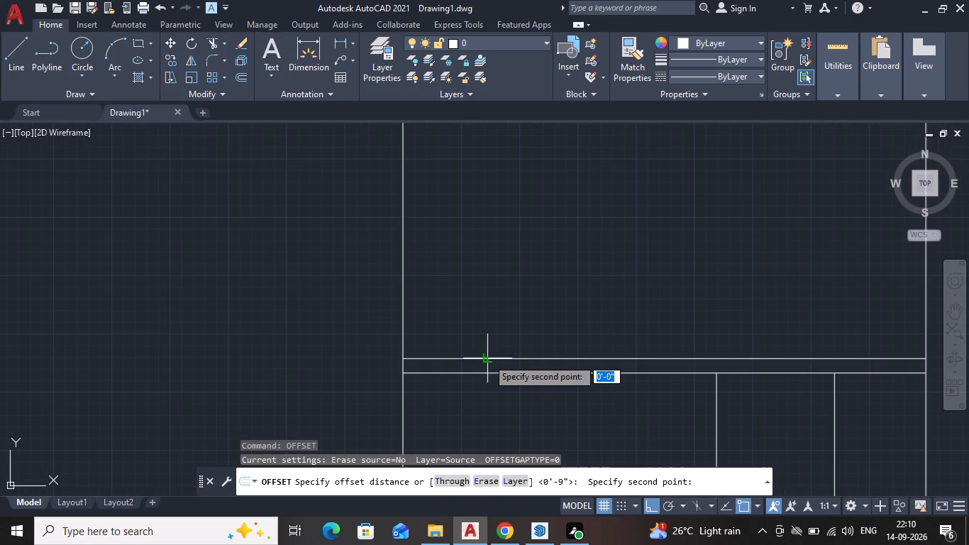
scroll(496, 246, down, 2)
key(3)
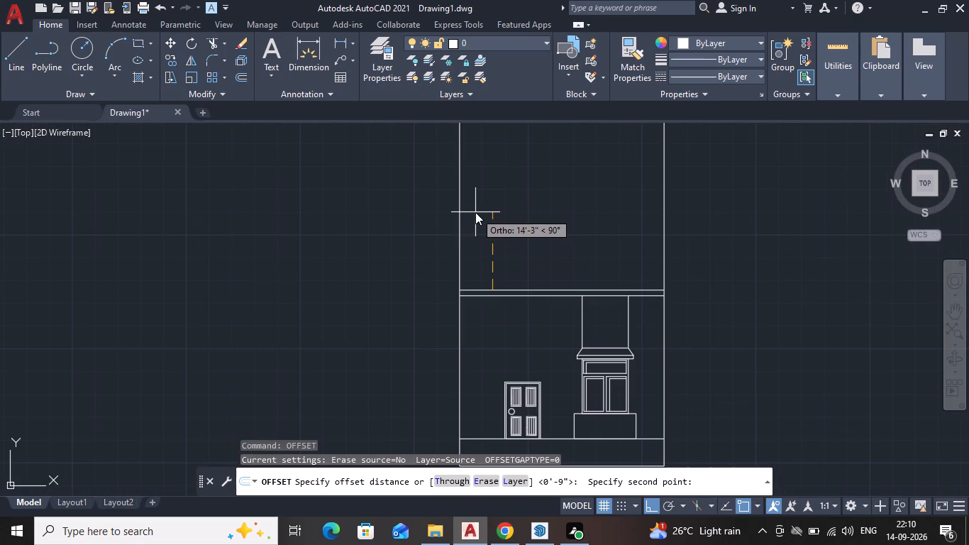
key(apostrophe)
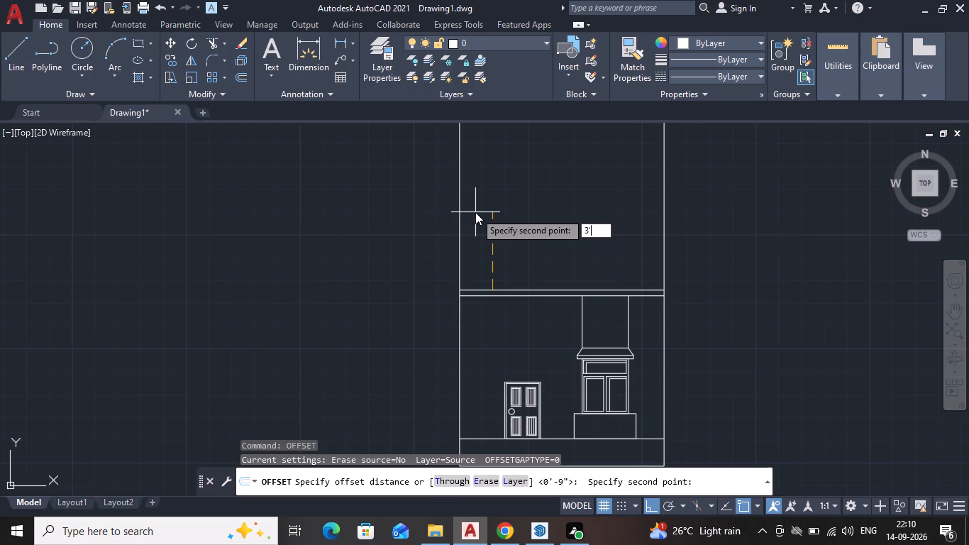
key(Return)
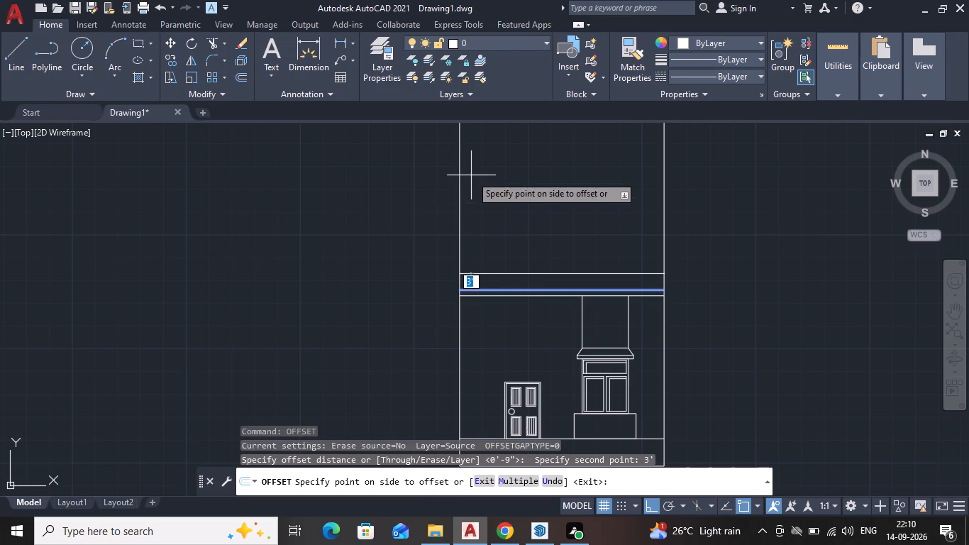
click(488, 219)
Offset the new topmost horizontal line upward by another 3'.
scroll(491, 287, up, 2)
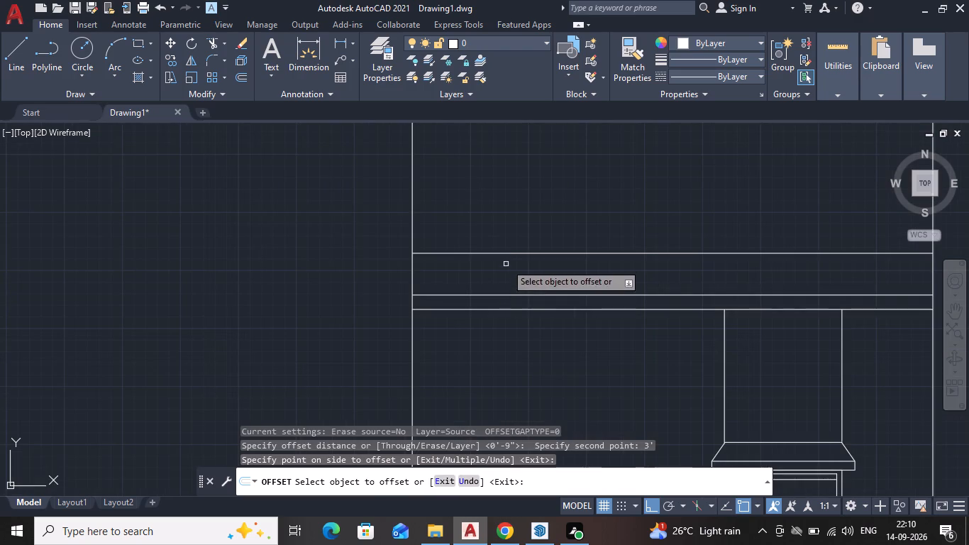
click(508, 253)
scroll(508, 211, down, 1)
middle_drag(507, 216, 499, 249)
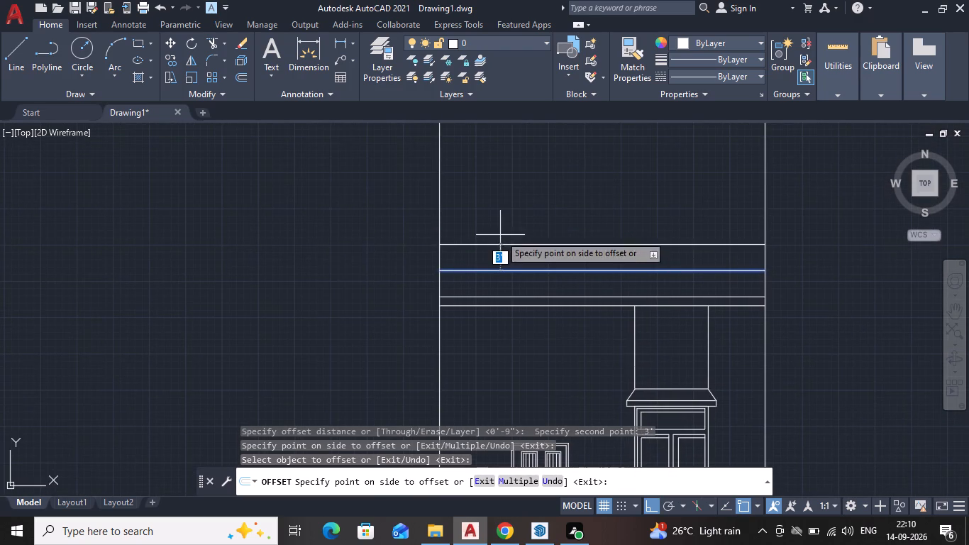
click(500, 229)
key(Escape)
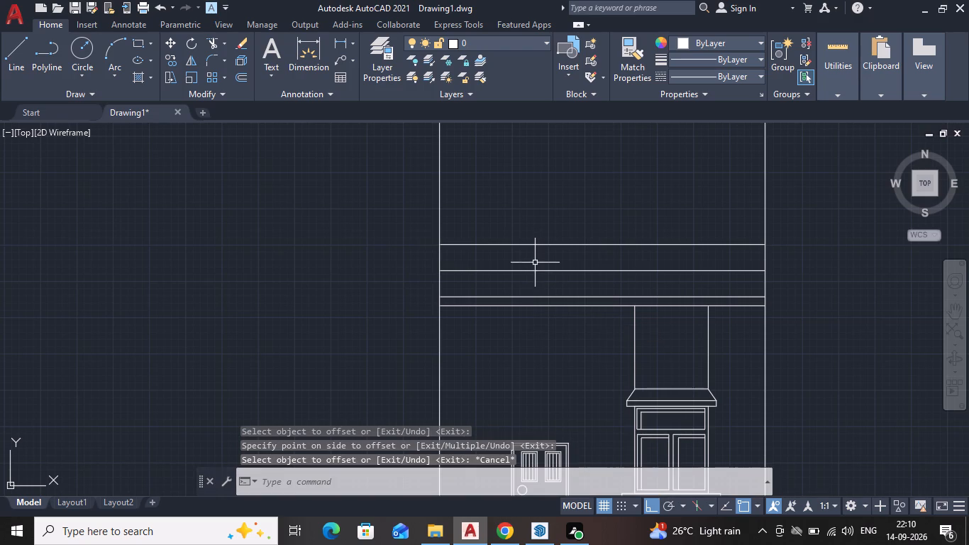
Delete the intermediate horizontal line 3' above the band, keeping the topmost line.
click(532, 269)
key(Delete)
Offset the topmost horizontal line above the band upward by 3".
scroll(534, 287, down, 2)
middle_drag(534, 290, 516, 288)
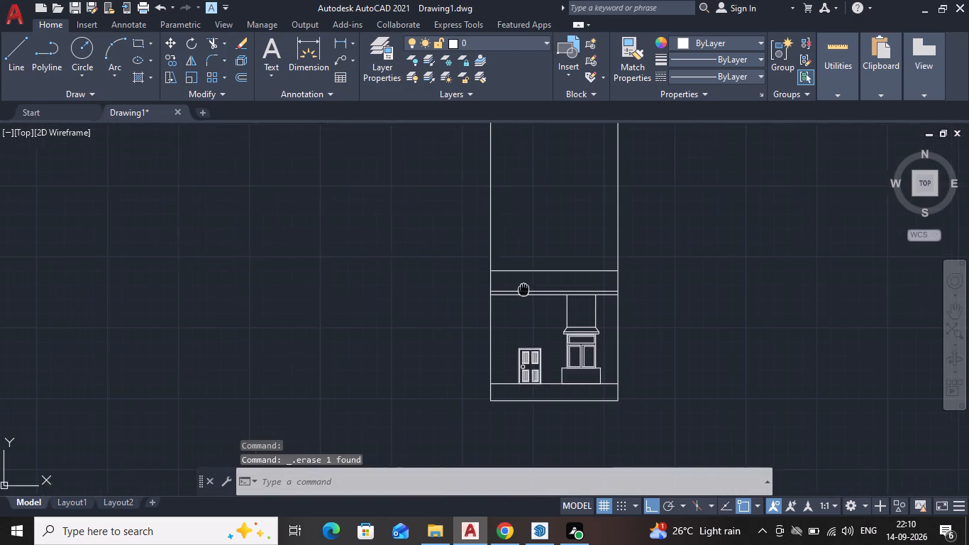
middle_drag(516, 288, 493, 290)
scroll(494, 290, up, 2)
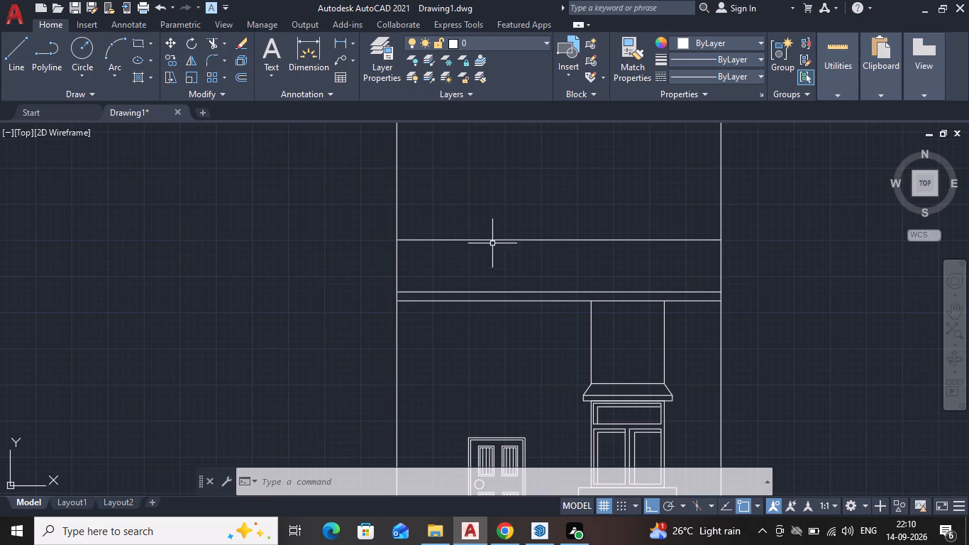
scroll(504, 249, up, 2)
click(509, 226)
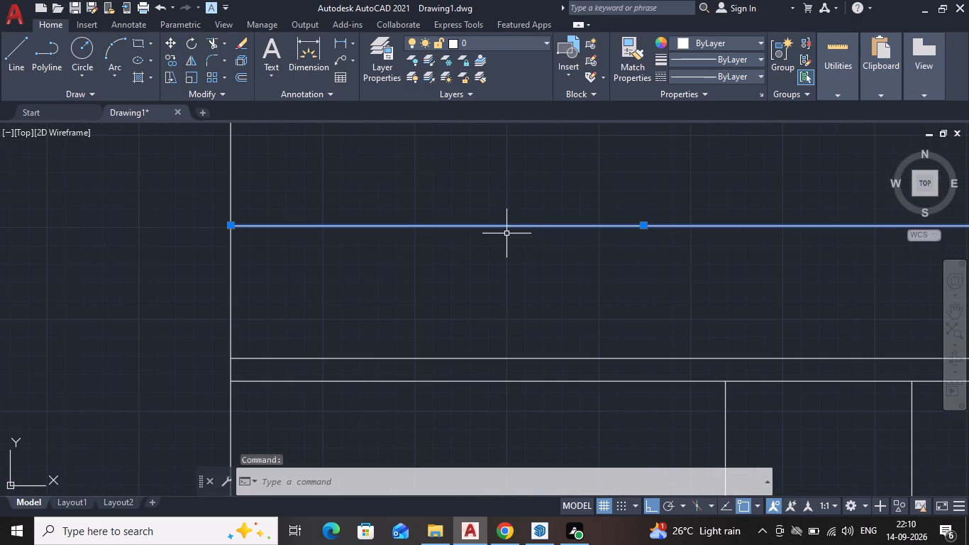
key(o)
text(FF)
key(Return)
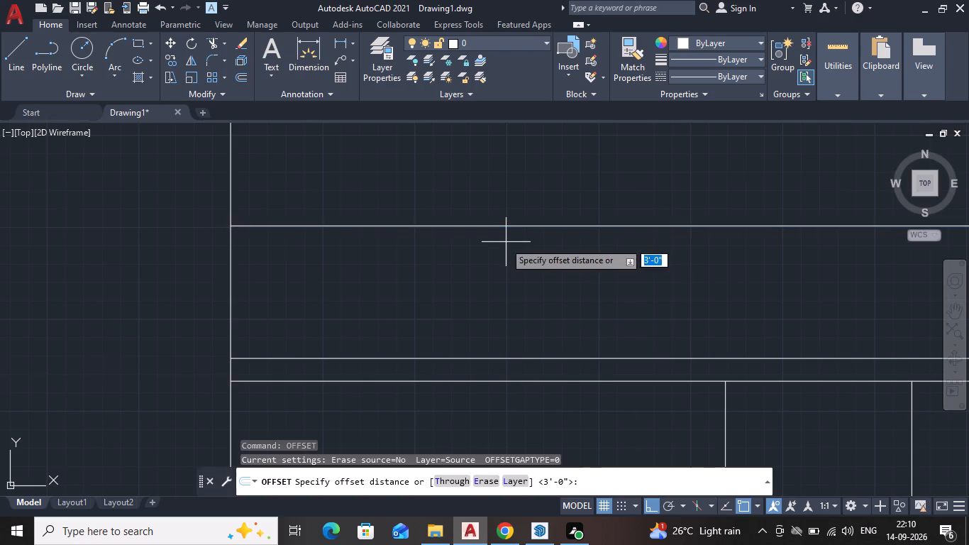
scroll(504, 242, down, 2)
middle_drag(504, 242, 602, 297)
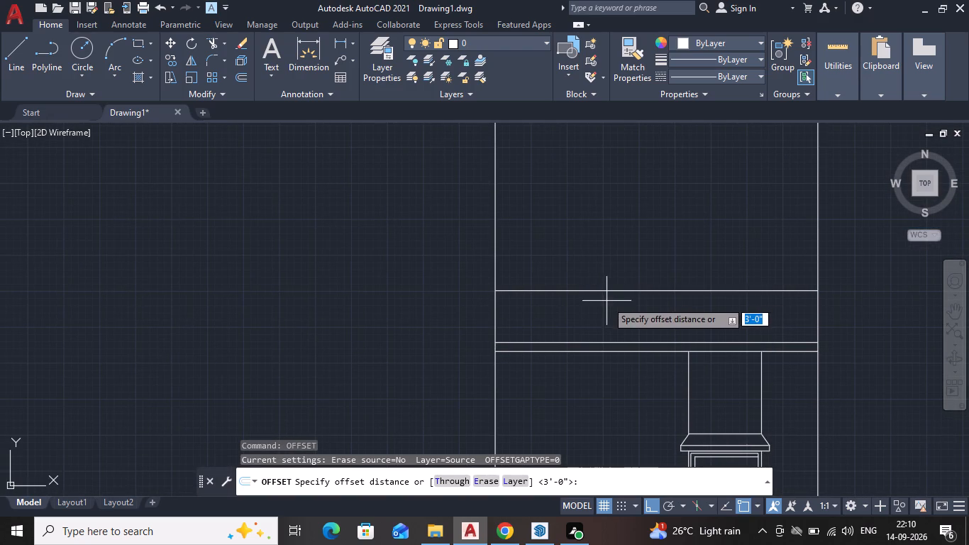
click(607, 291)
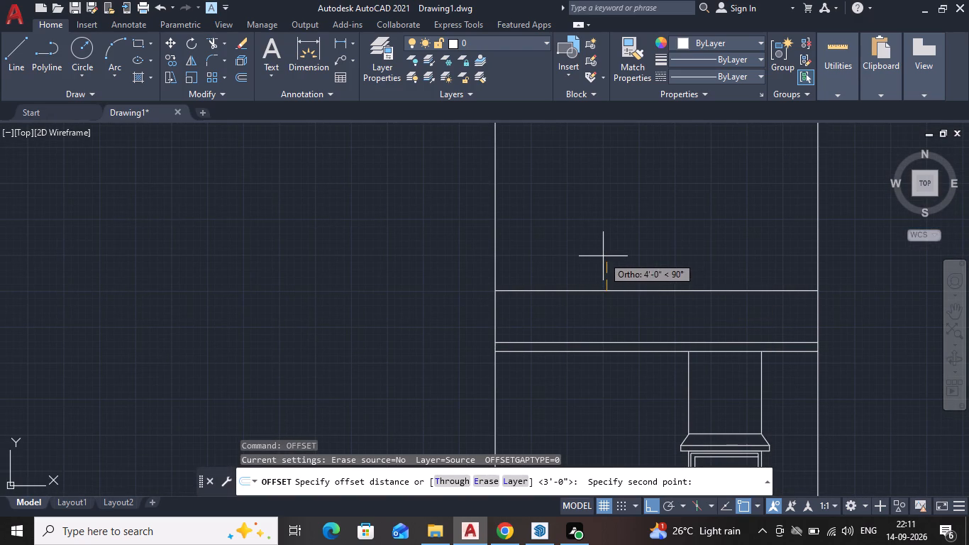
text(3")
key(Return)
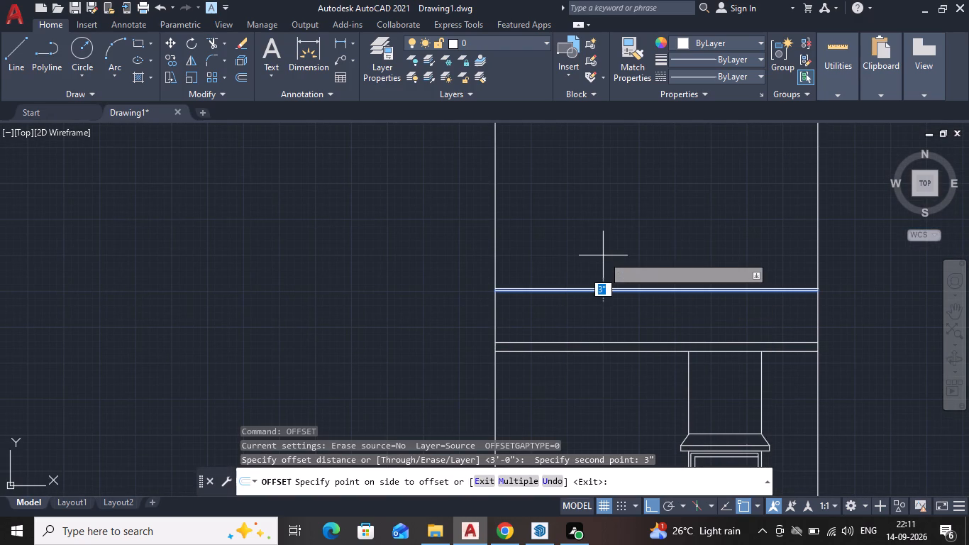
click(603, 255)
Offset the upper line of the new 3" pair upward by another 3".
scroll(625, 304, up, 2)
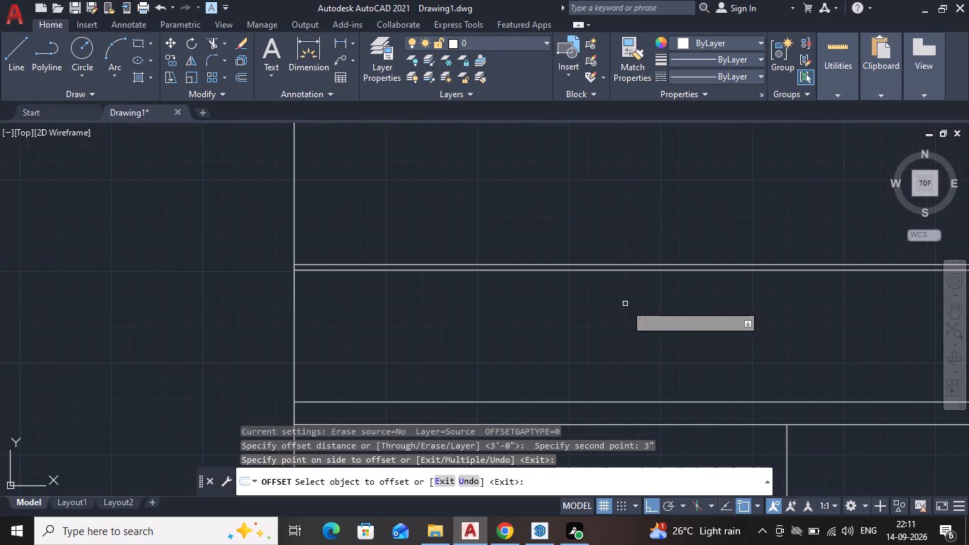
click(607, 265)
click(607, 242)
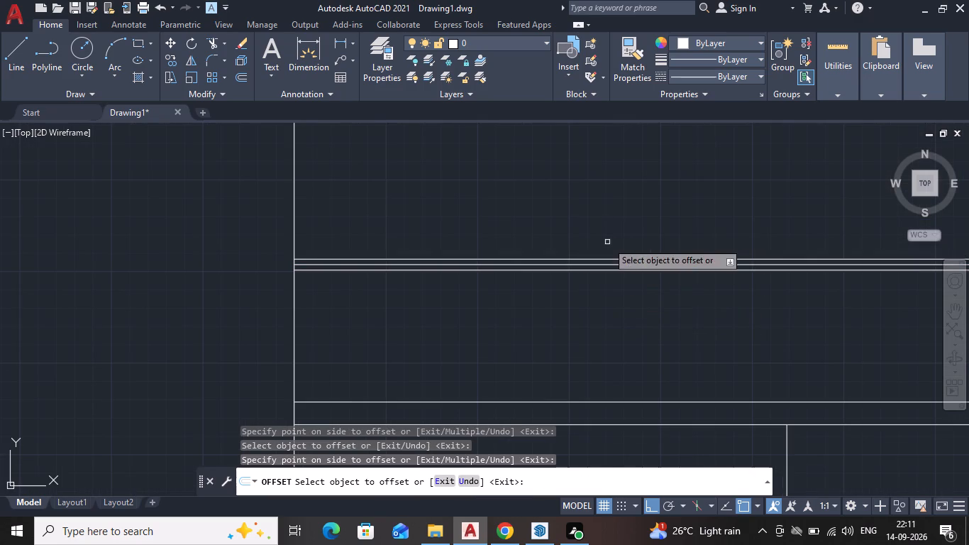
scroll(568, 315, down, 2)
scroll(537, 302, up, 2)
key(Escape)
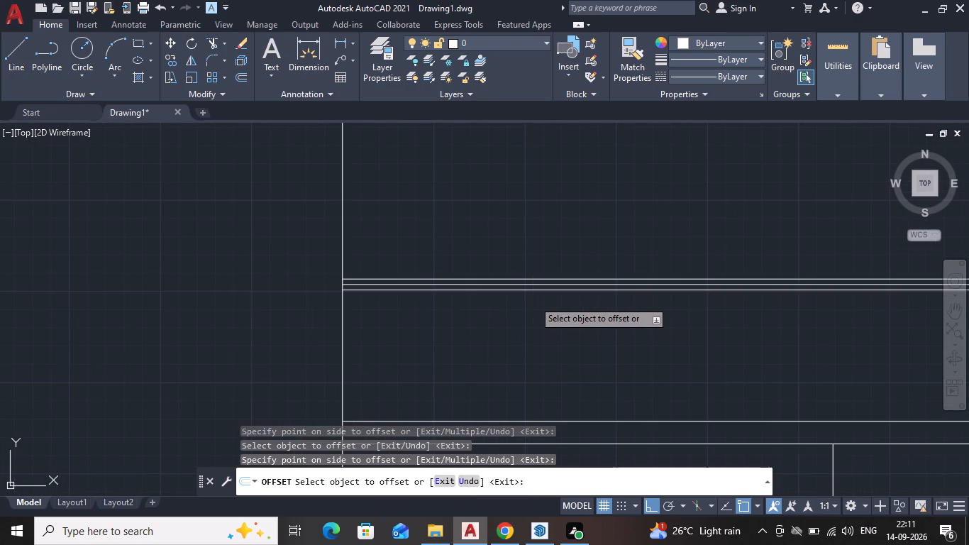
Delete the middle of the three closely spaced horizontal lines above the floor band.
click(531, 286)
key(Delete)
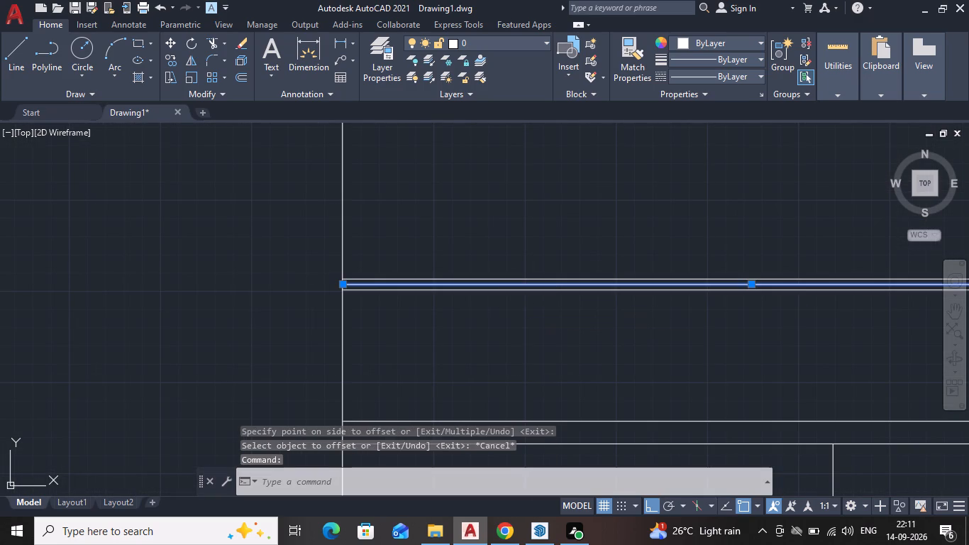
Hatch the parapet strip between the floor band and the upper line pair with the AR-B88 pattern at scale 0.1.
scroll(541, 298, down, 4)
middle_drag(542, 318, 467, 303)
scroll(477, 307, up, 1)
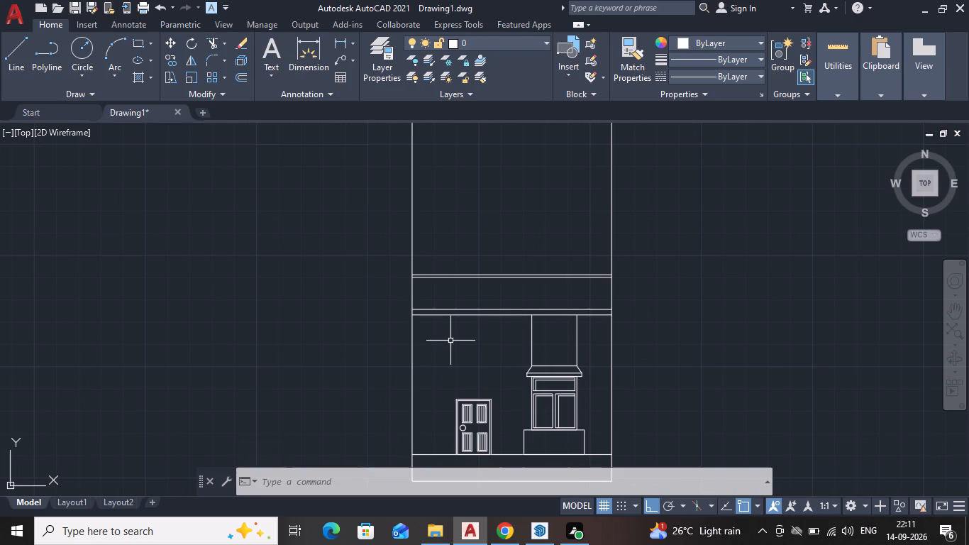
scroll(450, 335, up, 1)
key(h)
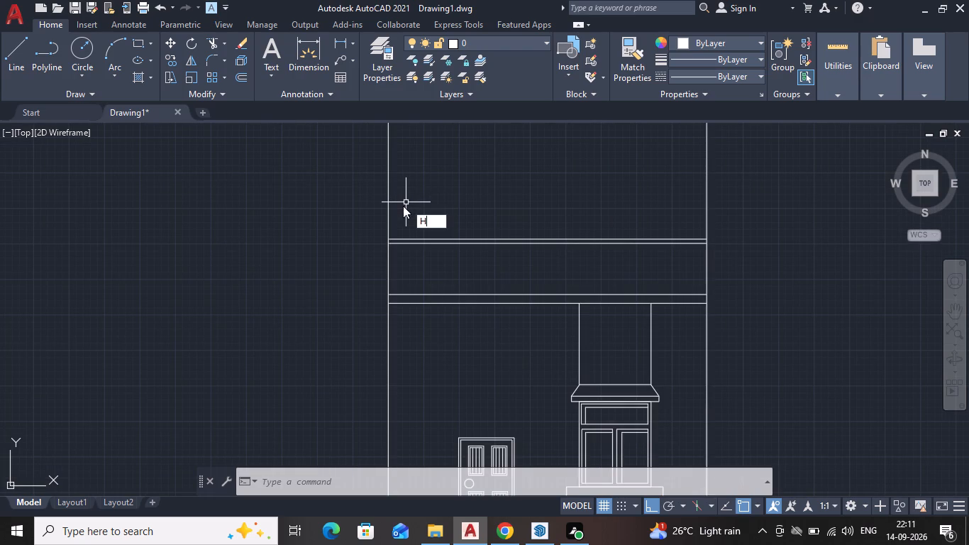
key(Return)
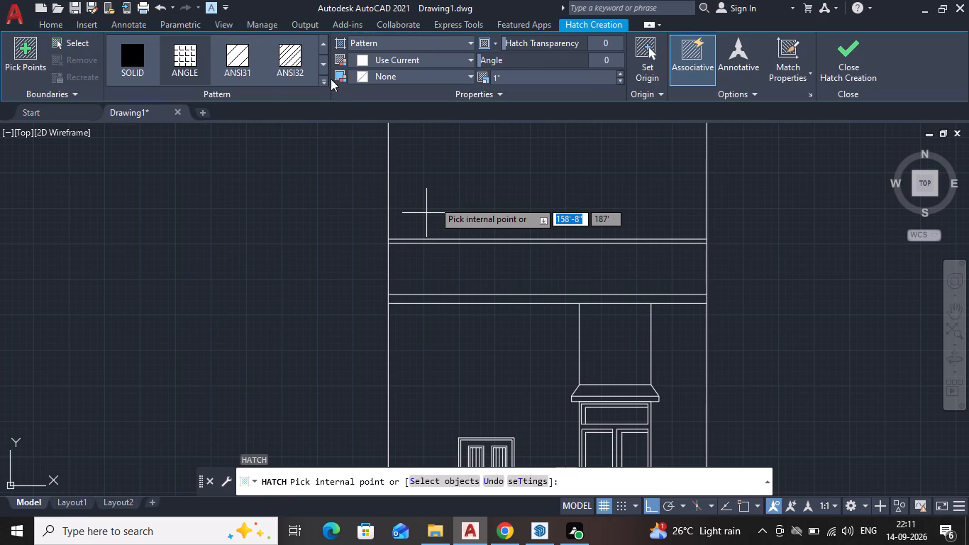
click(326, 83)
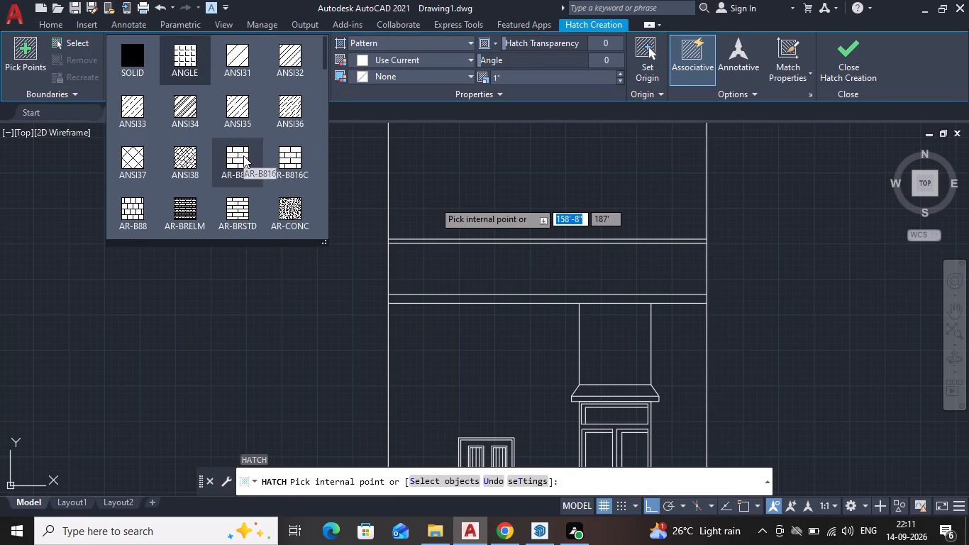
scroll(243, 155, down, 1)
click(122, 155)
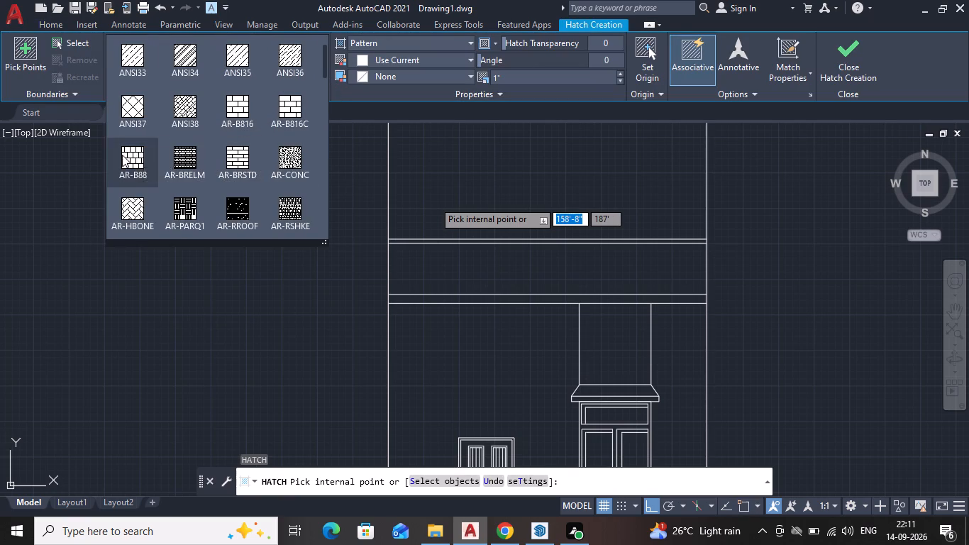
click(499, 275)
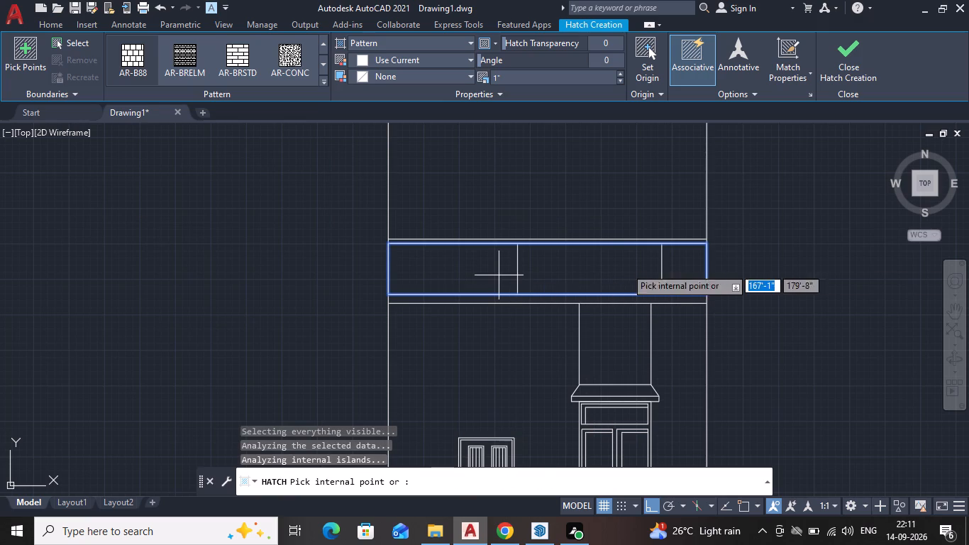
click(505, 73)
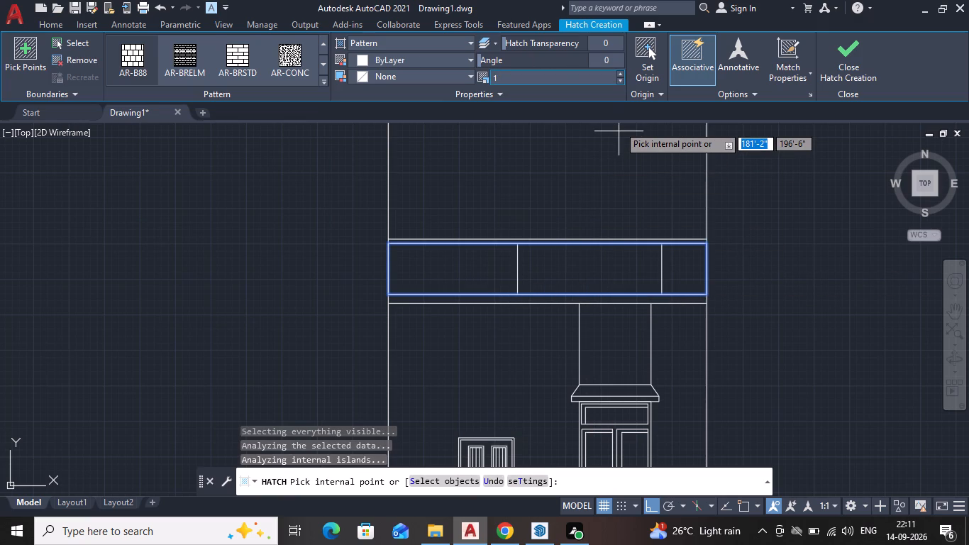
key(BackSpace)
text(0.1)
key(Return)
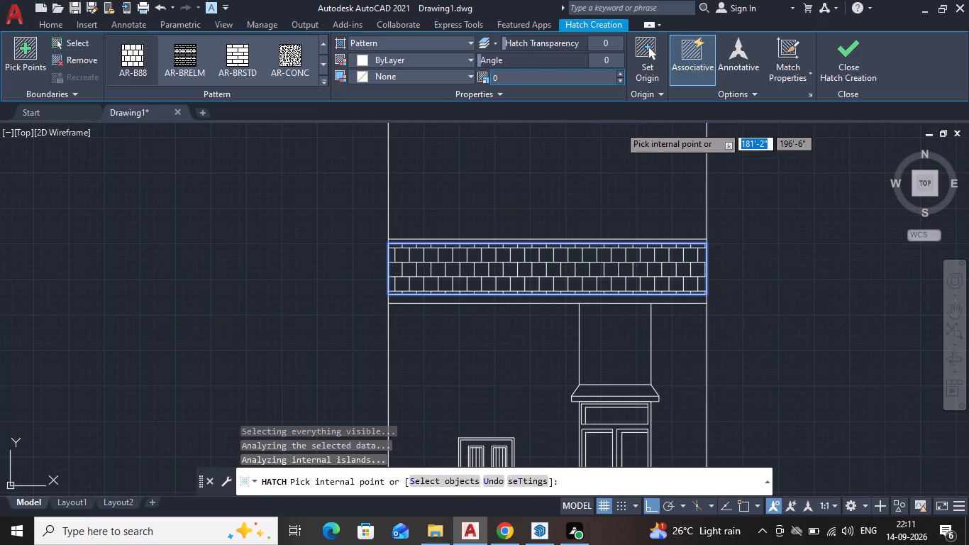
Change the parapet strip's hatch to the EARTH pattern with scale 10.
click(326, 82)
scroll(265, 157, down, 2)
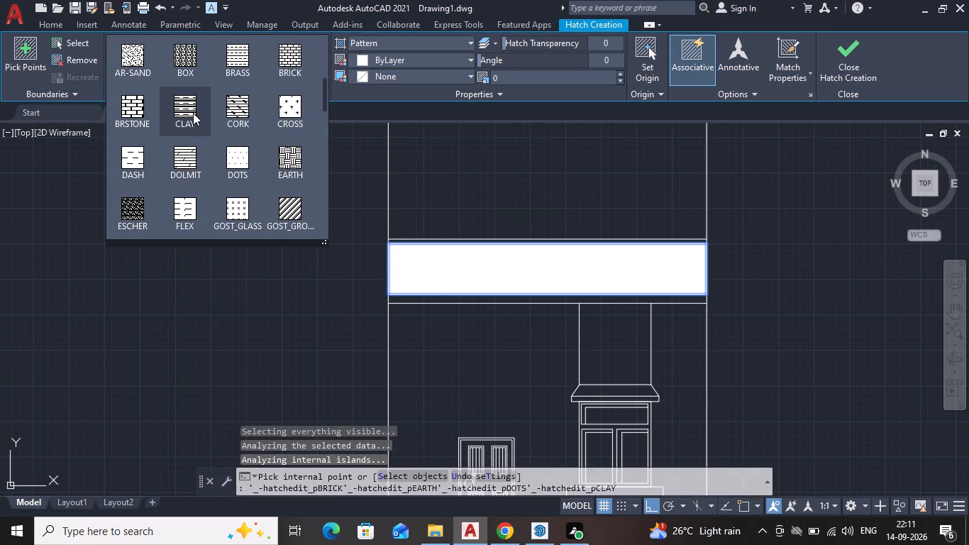
click(296, 153)
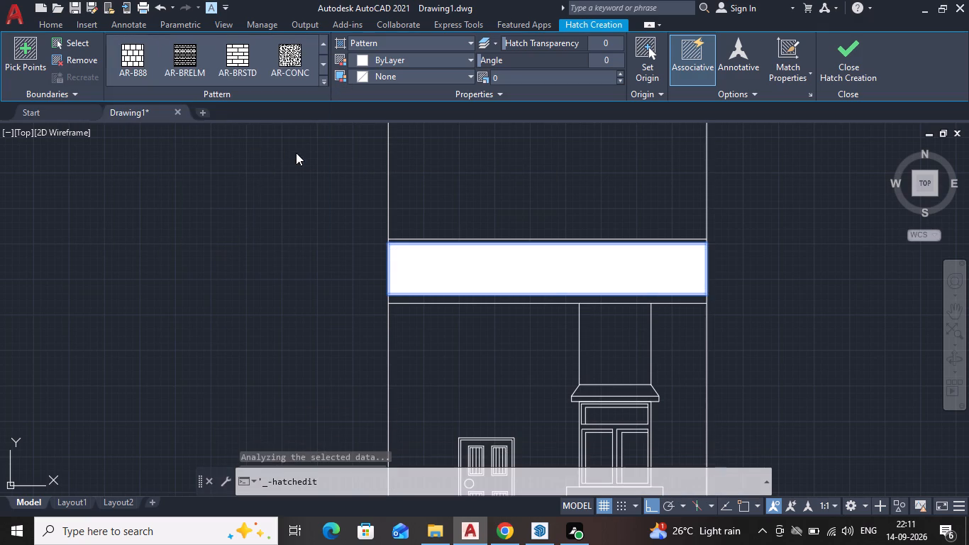
click(548, 260)
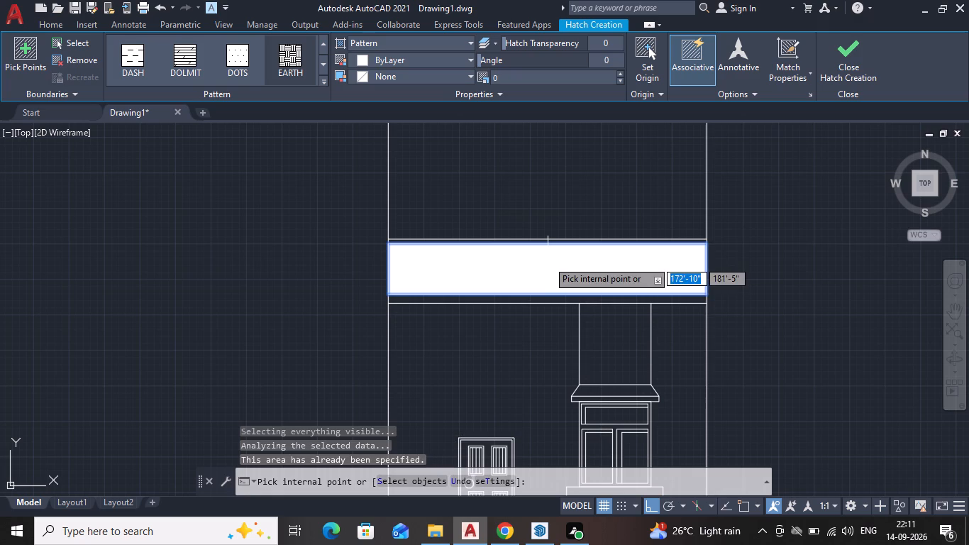
click(529, 75)
key(BackSpace)
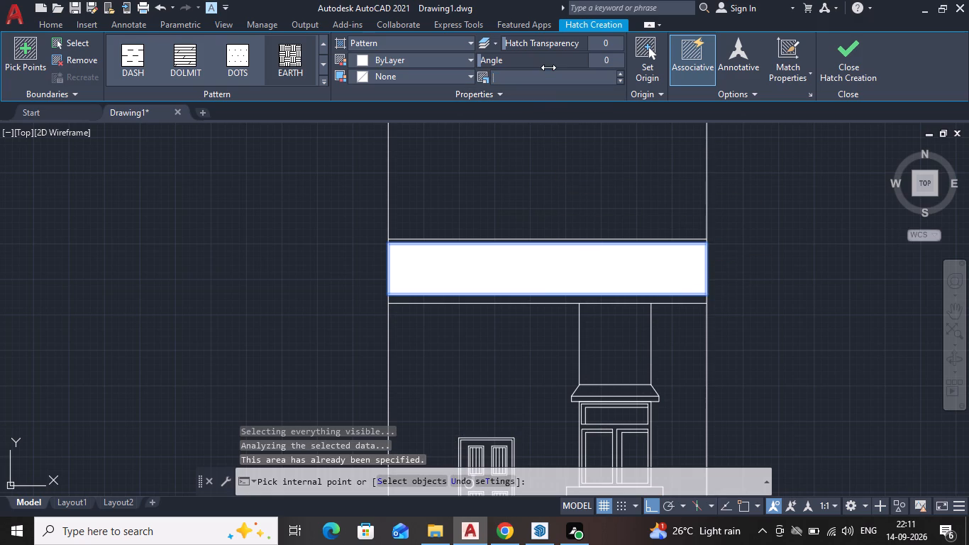
text(10)
key(Return)
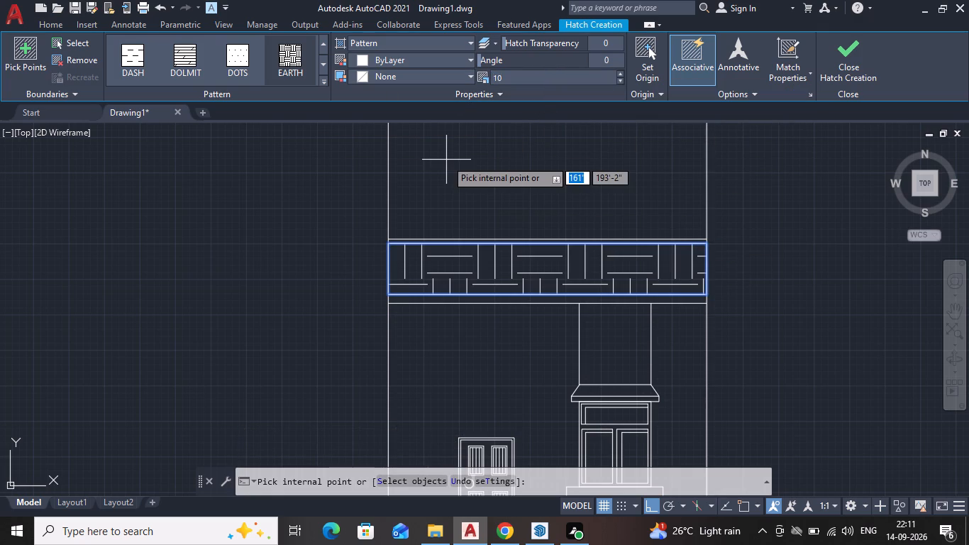
Compare the available patterns on the parapet strip and change its hatch pattern to BOX.
click(321, 77)
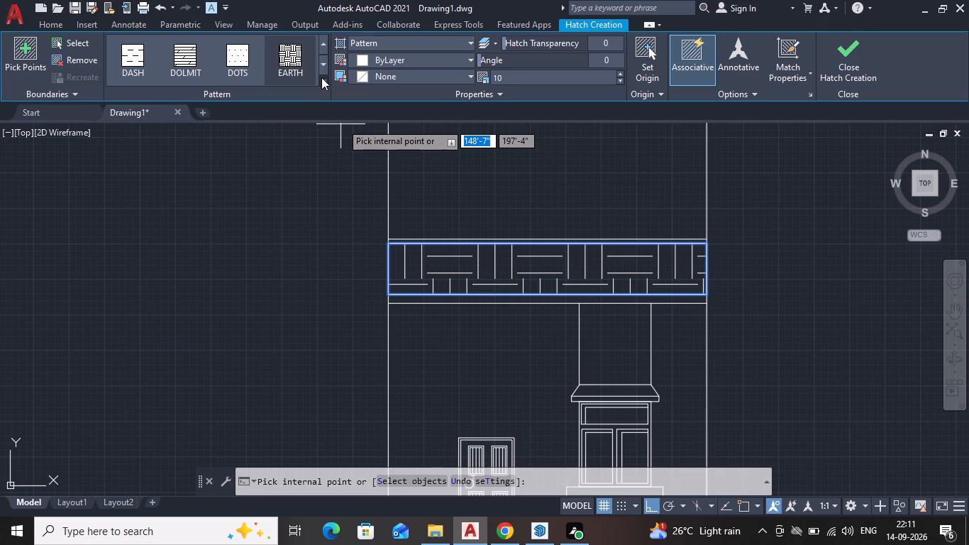
scroll(285, 171, down, 1)
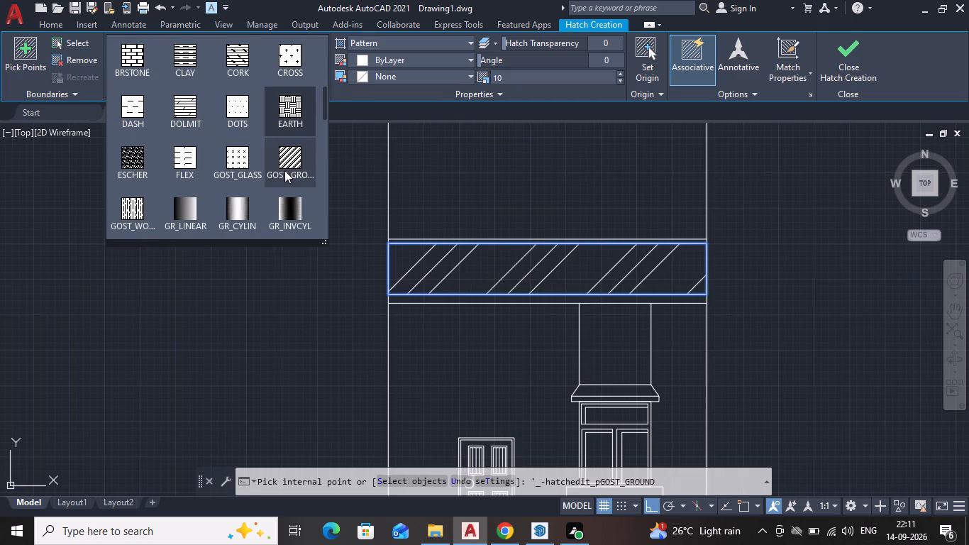
scroll(277, 168, down, 3)
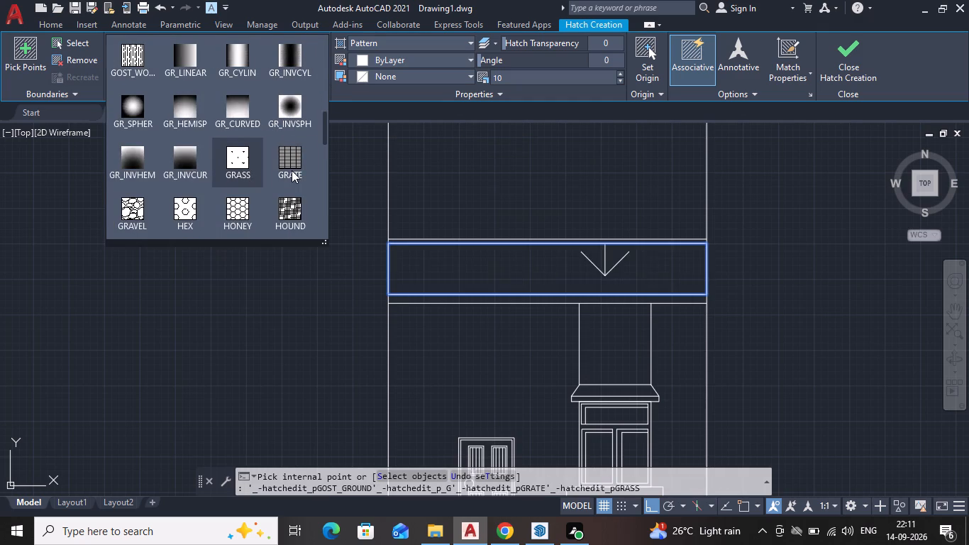
scroll(292, 170, down, 1)
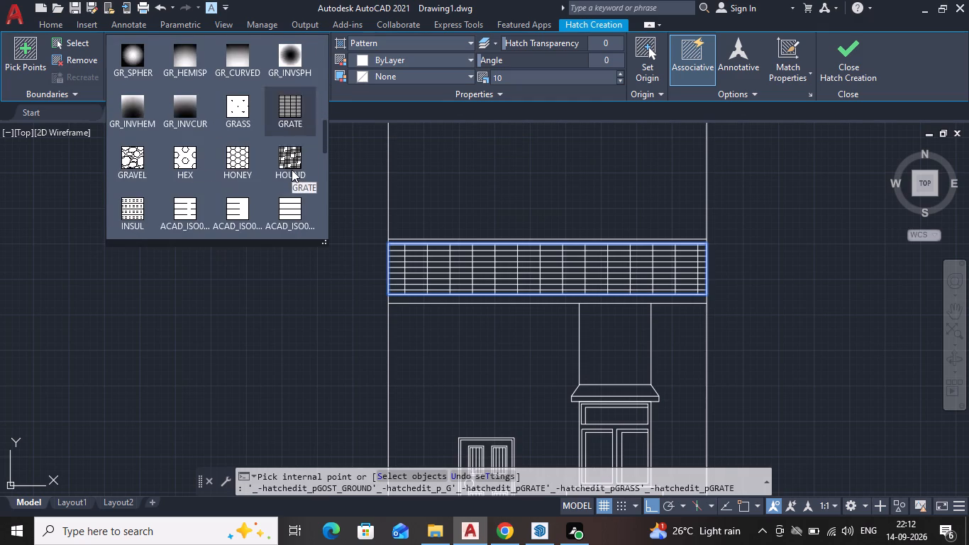
scroll(278, 170, down, 1)
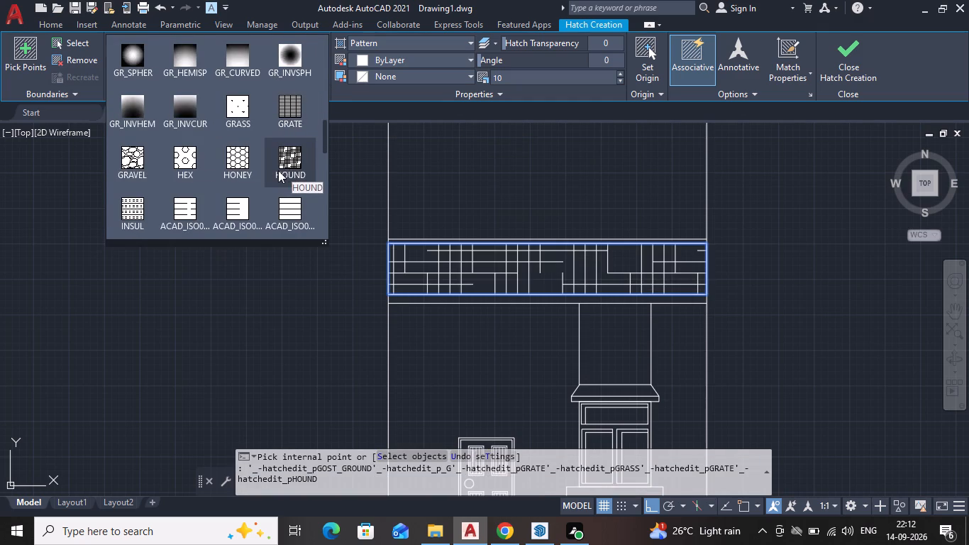
scroll(278, 170, down, 2)
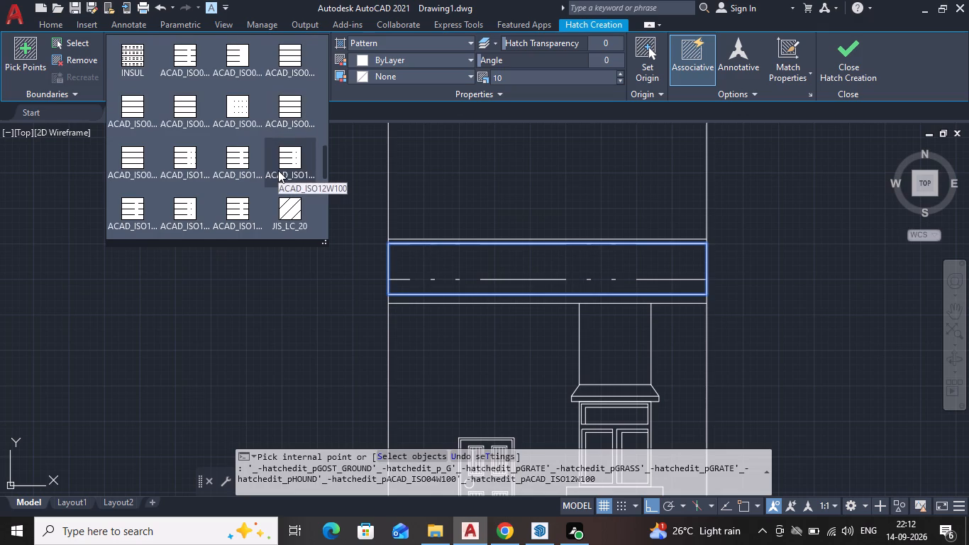
scroll(278, 170, down, 5)
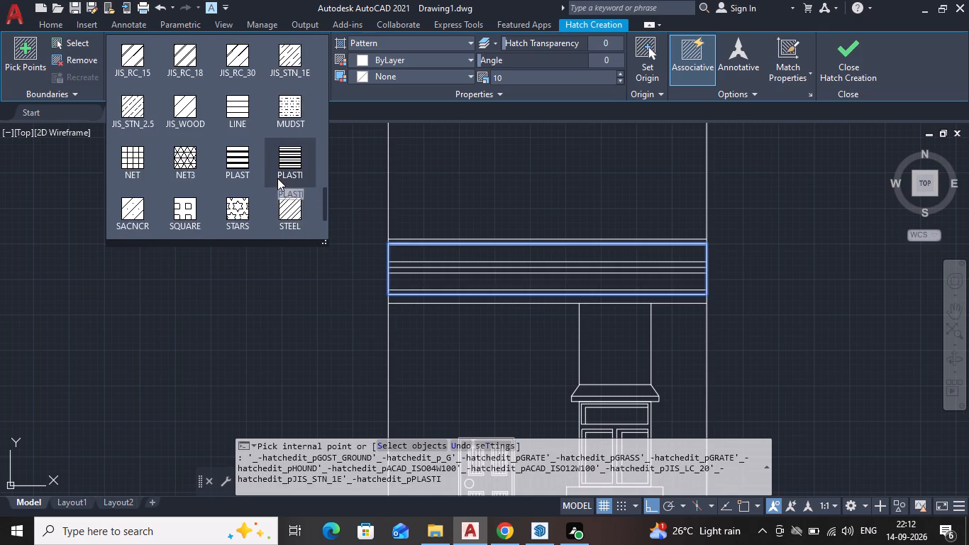
scroll(277, 182, down, 2)
scroll(224, 202, up, 1)
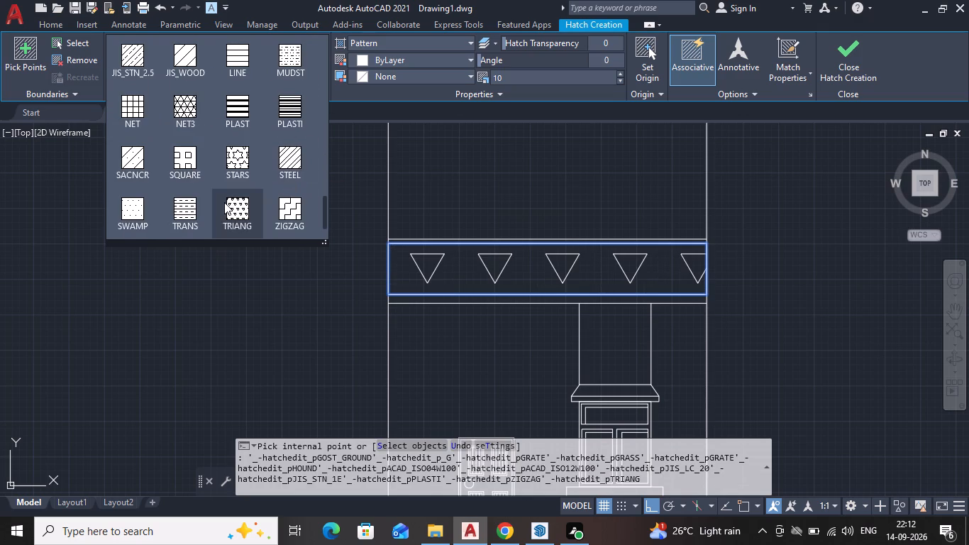
scroll(223, 196, up, 1)
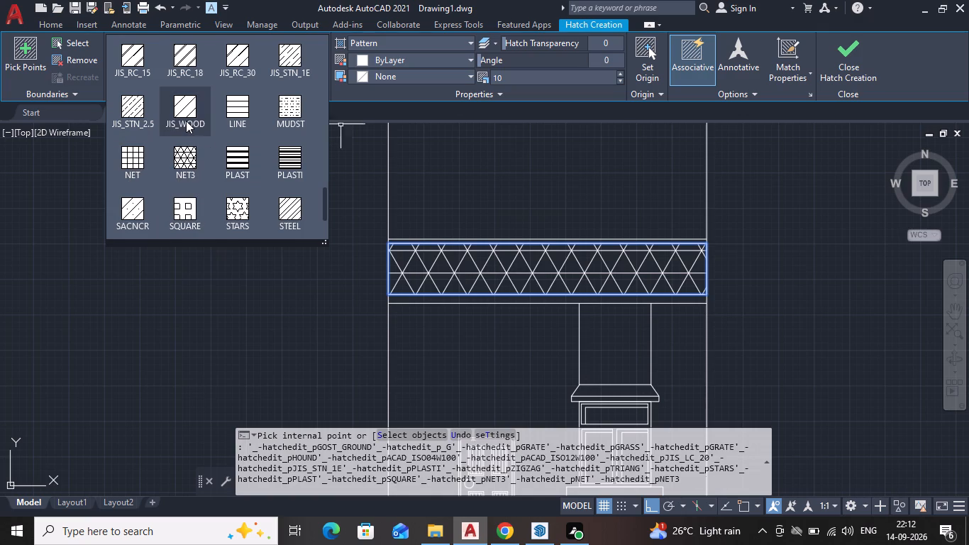
scroll(186, 121, up, 1)
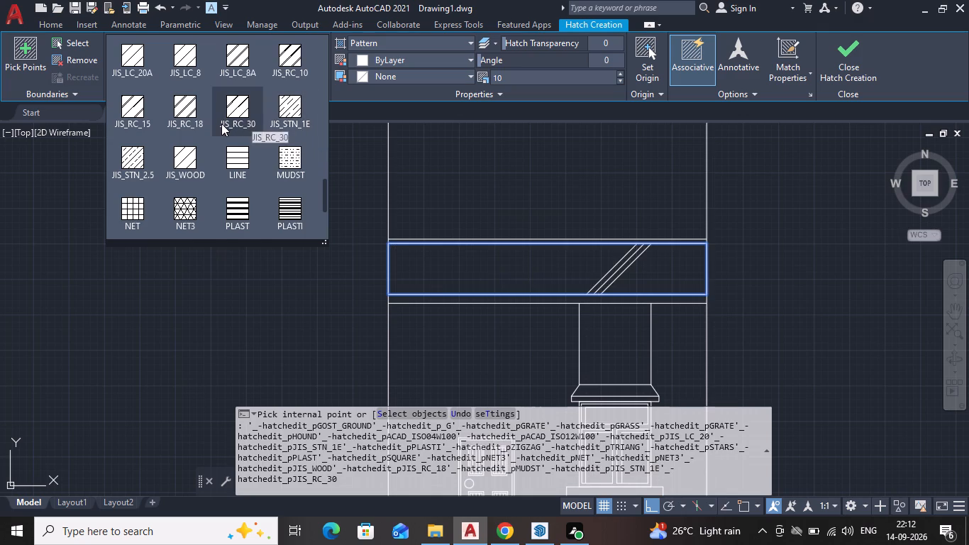
scroll(191, 121, up, 1)
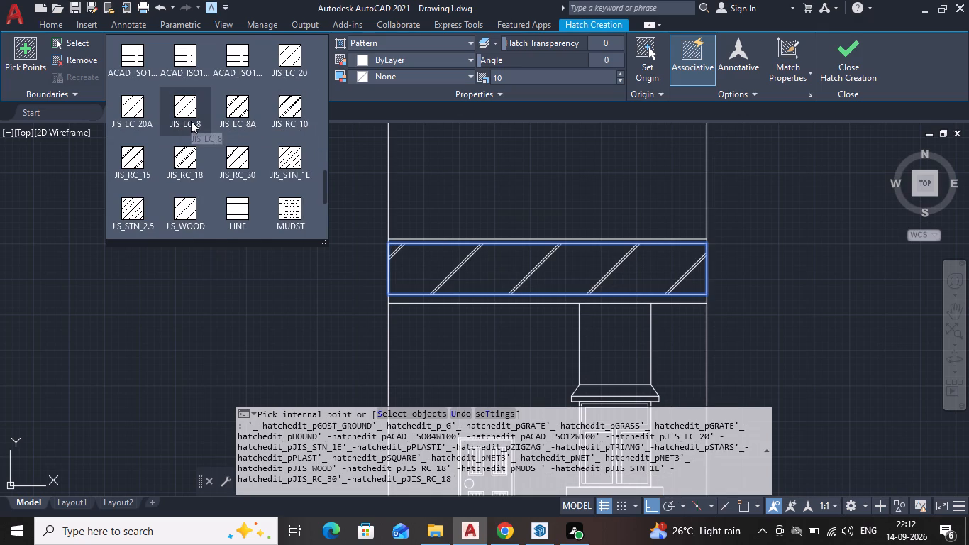
scroll(197, 121, up, 1)
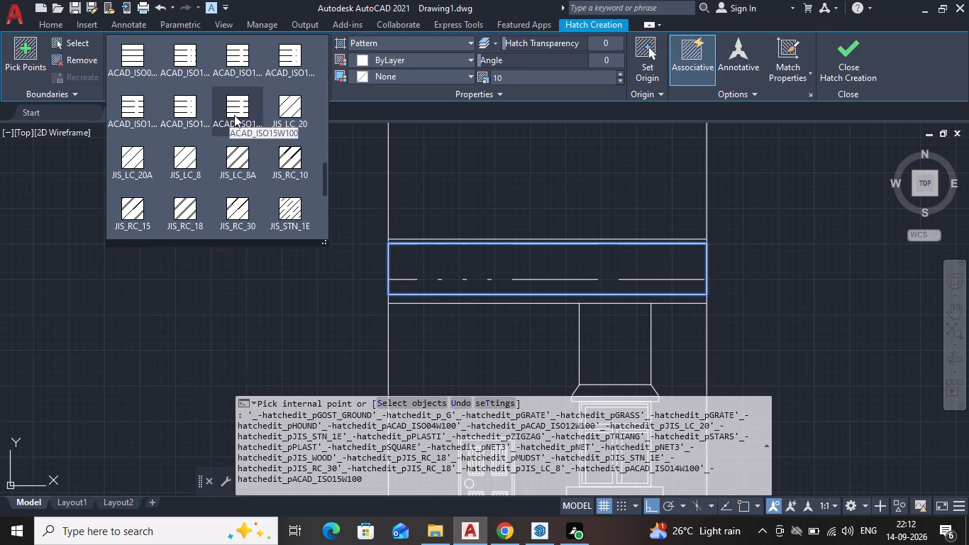
scroll(236, 111, up, 1)
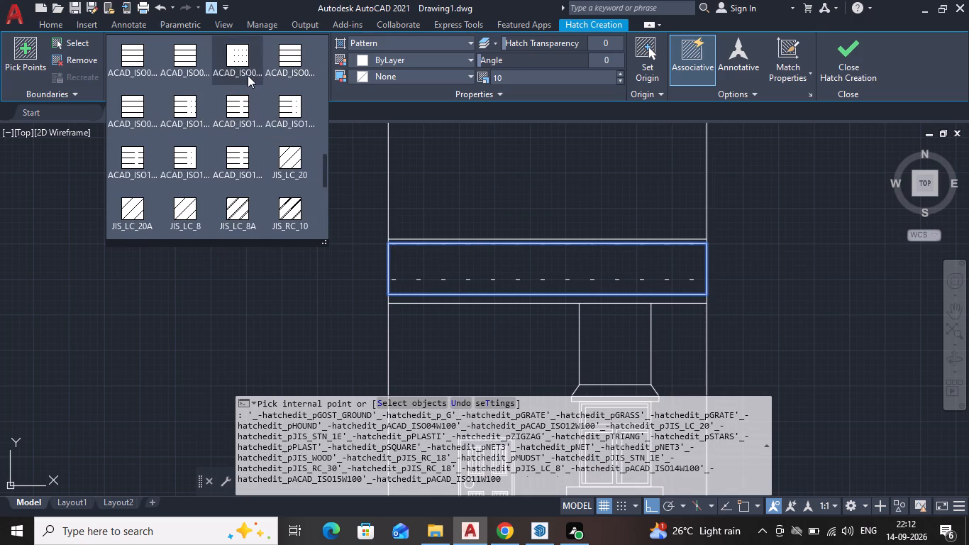
scroll(248, 75, up, 4)
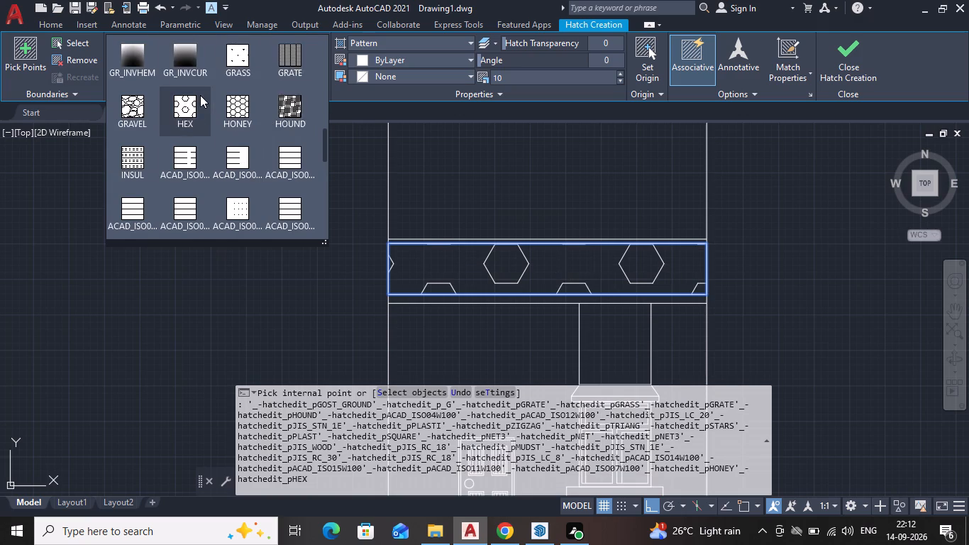
scroll(219, 128, up, 1)
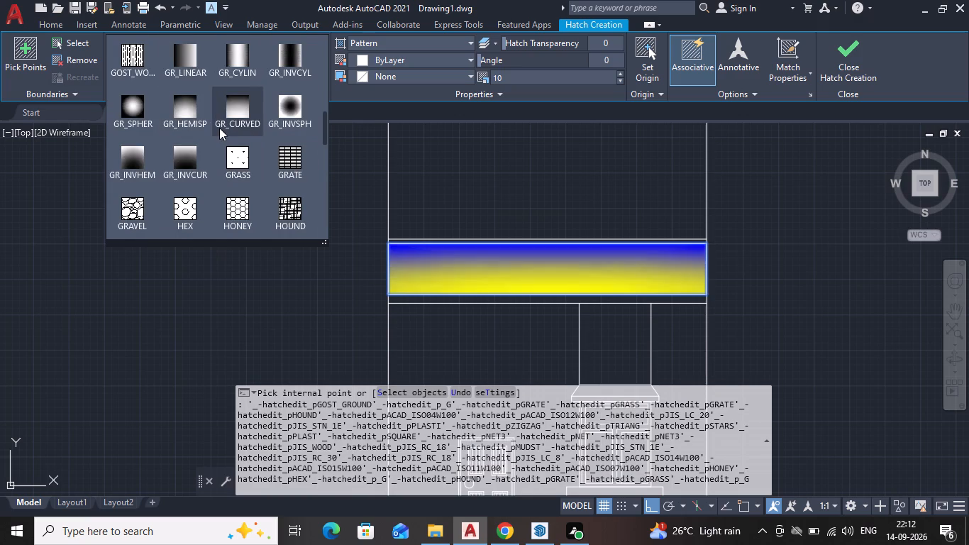
scroll(221, 130, up, 2)
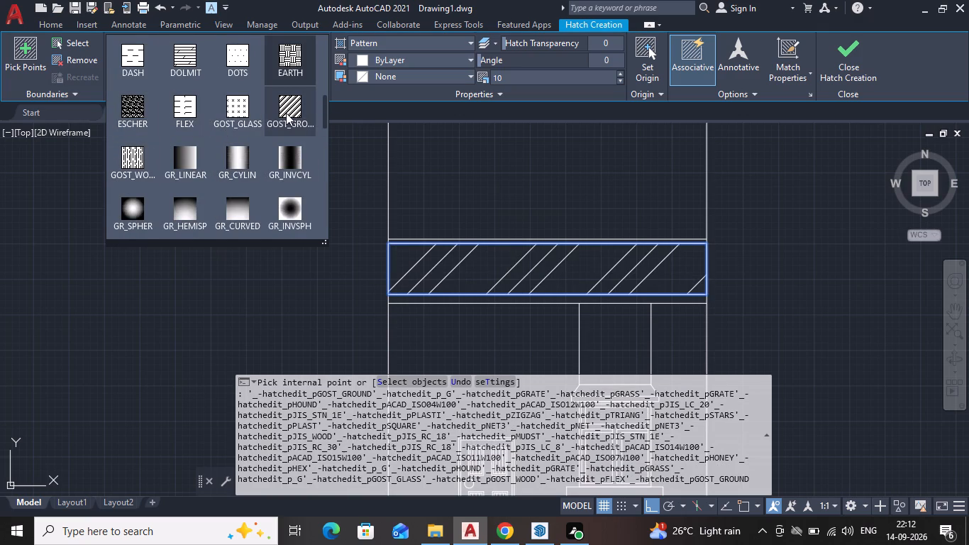
scroll(267, 126, up, 1)
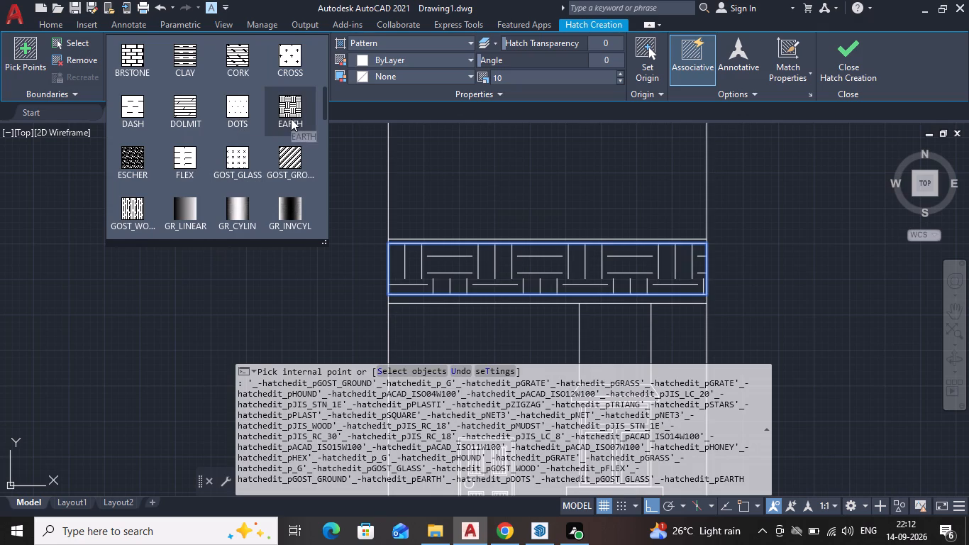
scroll(287, 116, up, 1)
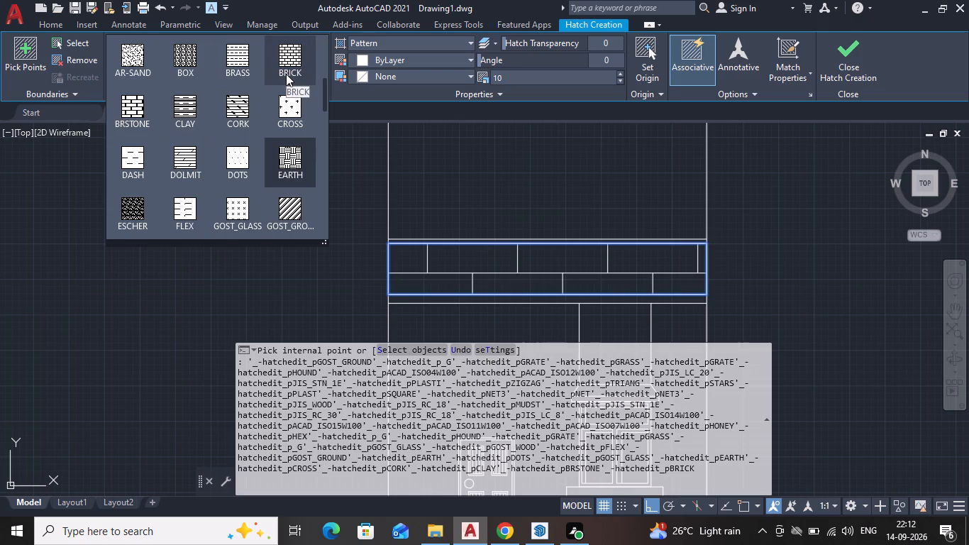
scroll(263, 76, up, 1)
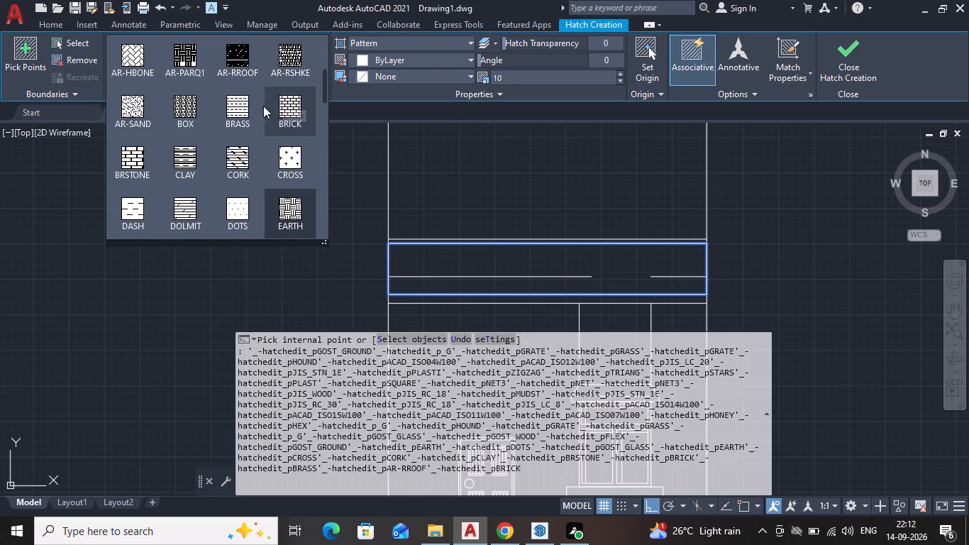
click(193, 113)
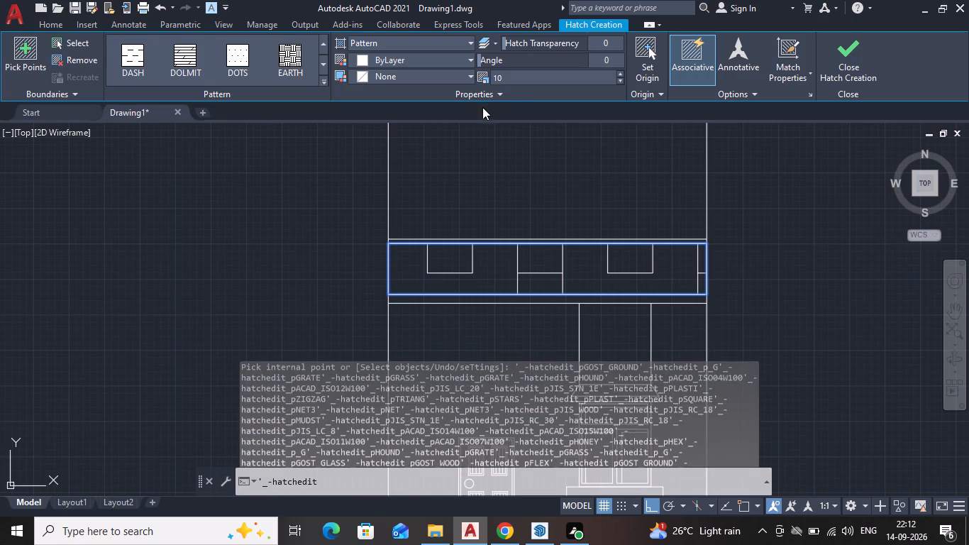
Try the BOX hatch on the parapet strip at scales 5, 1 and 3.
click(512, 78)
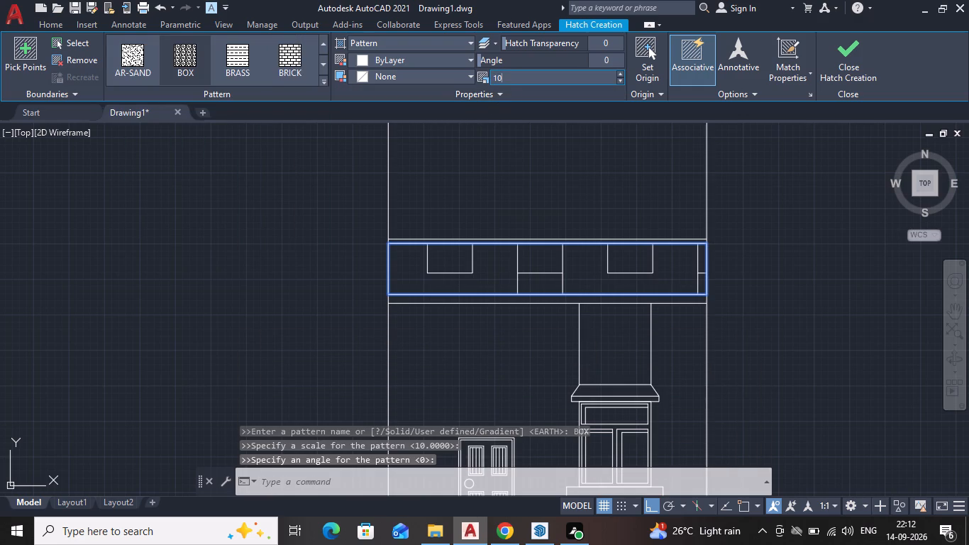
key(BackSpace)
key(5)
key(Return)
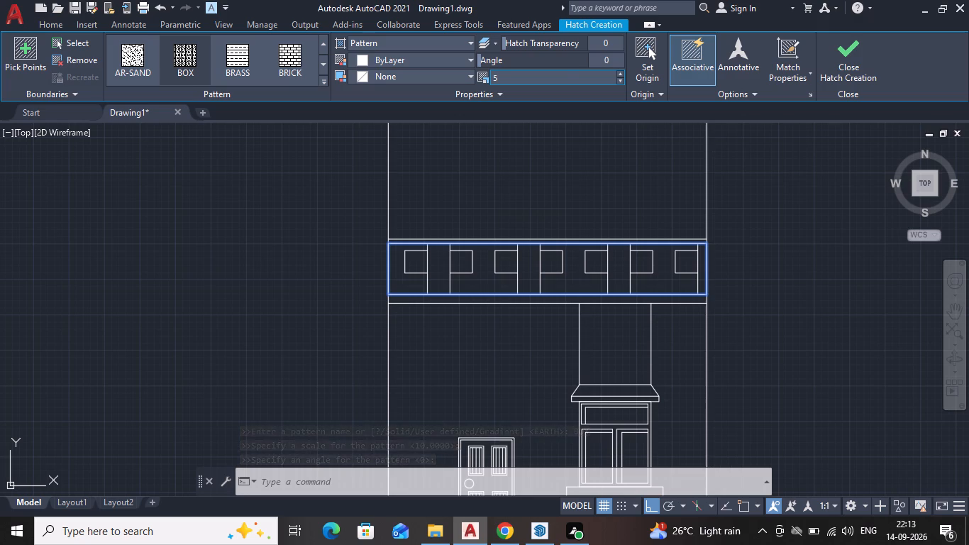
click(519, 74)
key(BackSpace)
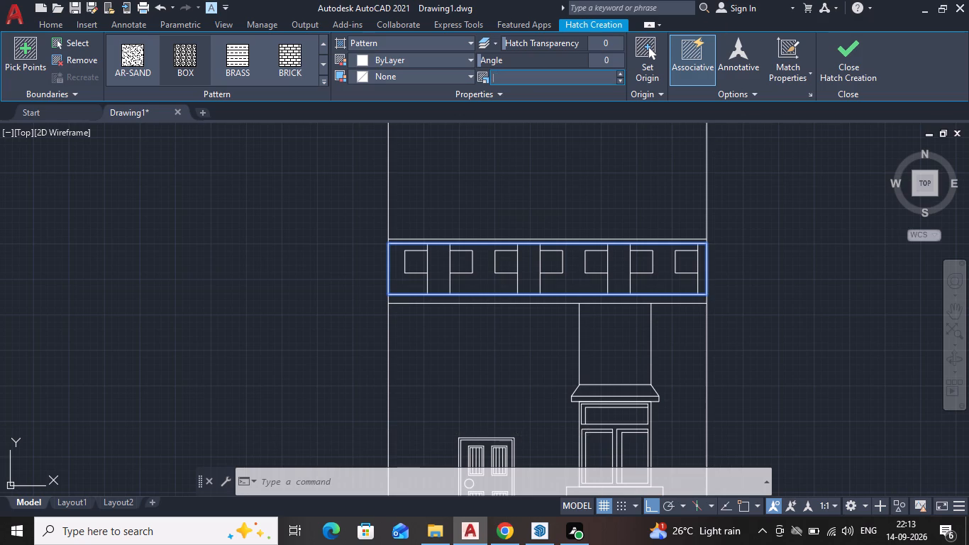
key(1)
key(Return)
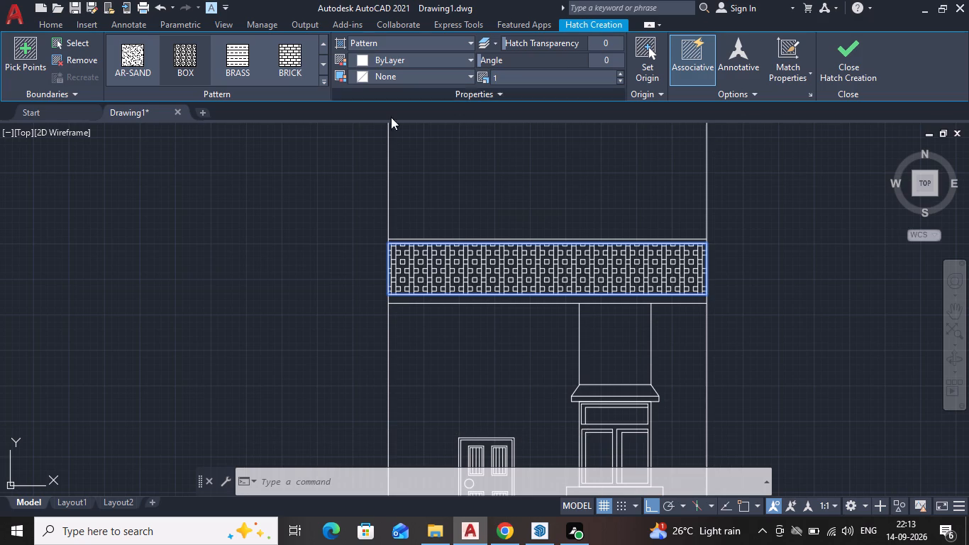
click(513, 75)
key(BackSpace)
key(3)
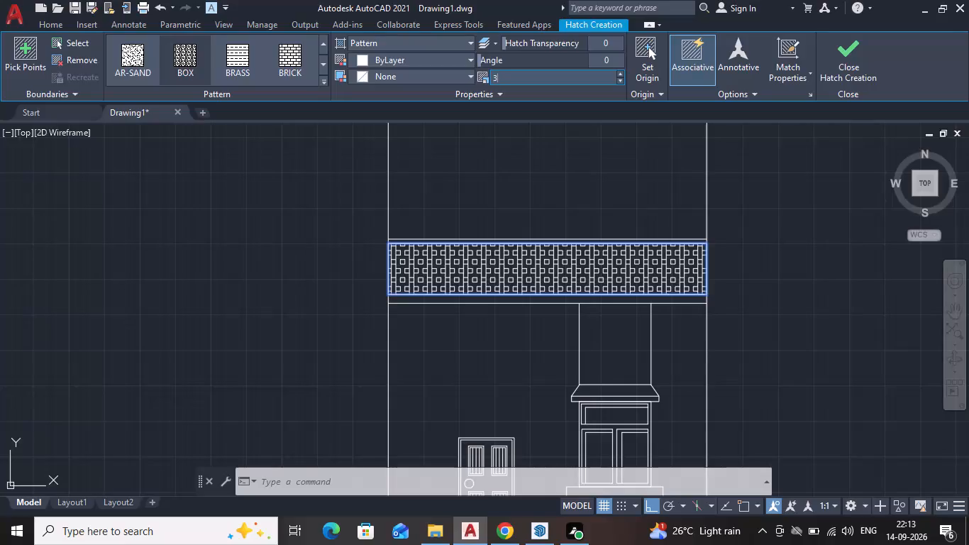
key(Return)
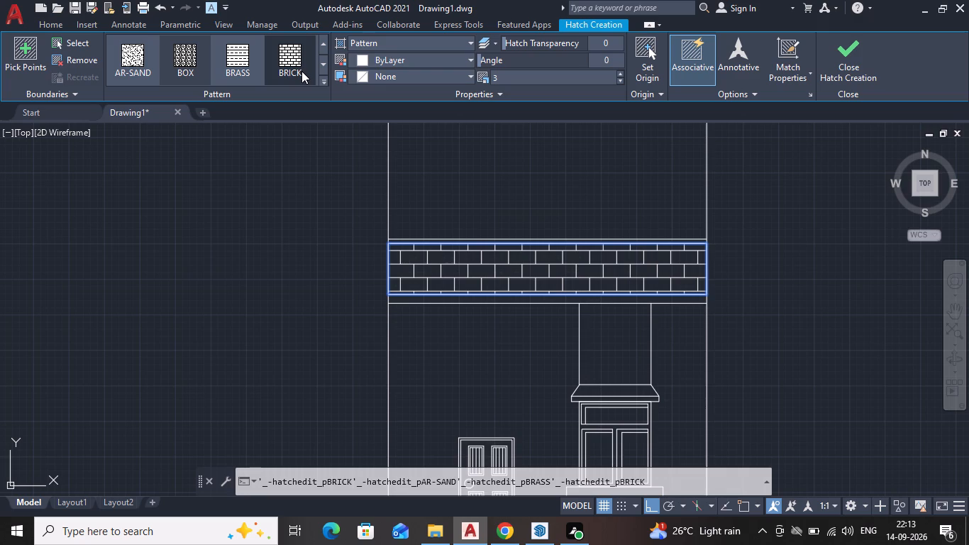
Compare further patterns on the parapet strip, set its hatch to EARTH at scale 5, and finish the hatch.
scroll(287, 66, down, 1)
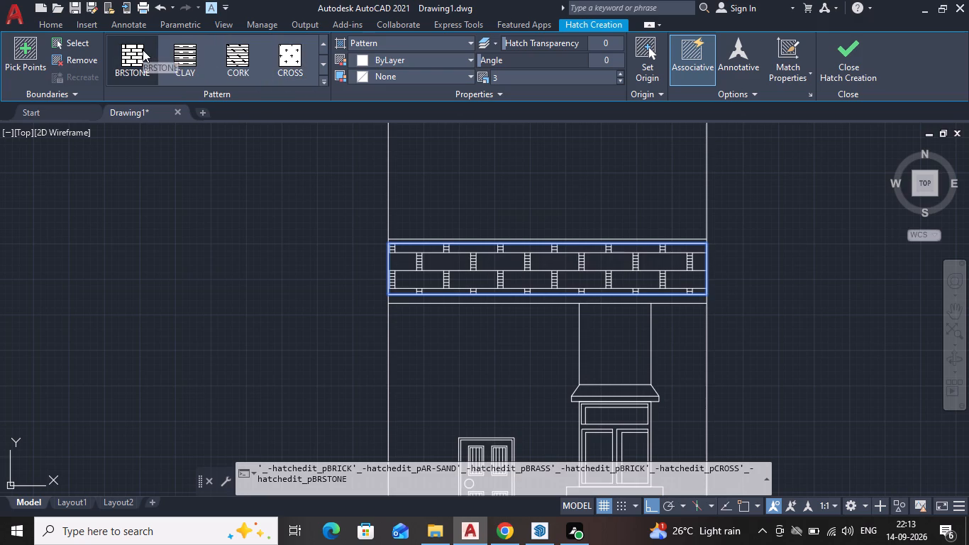
scroll(143, 50, down, 1)
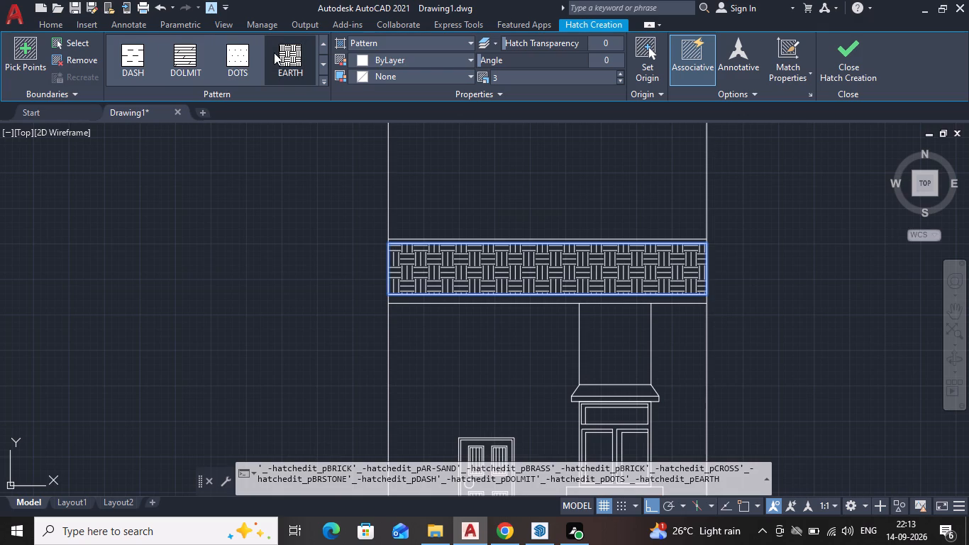
click(537, 81)
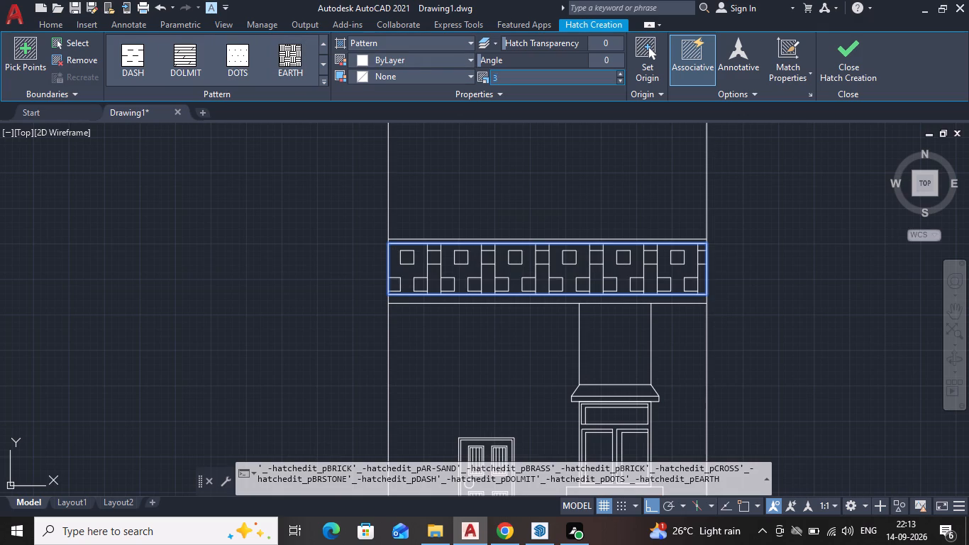
click(290, 61)
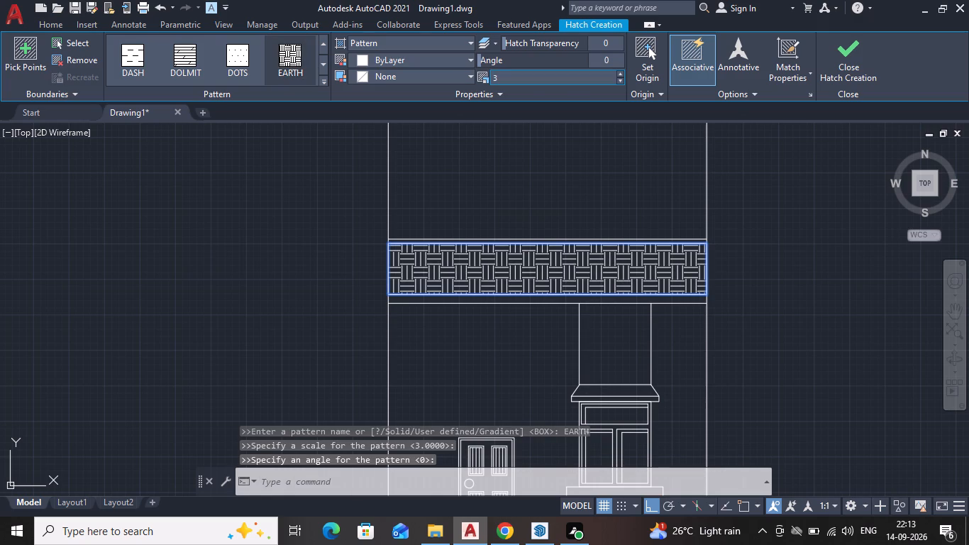
click(509, 77)
key(BackSpace)
key(5)
key(Return)
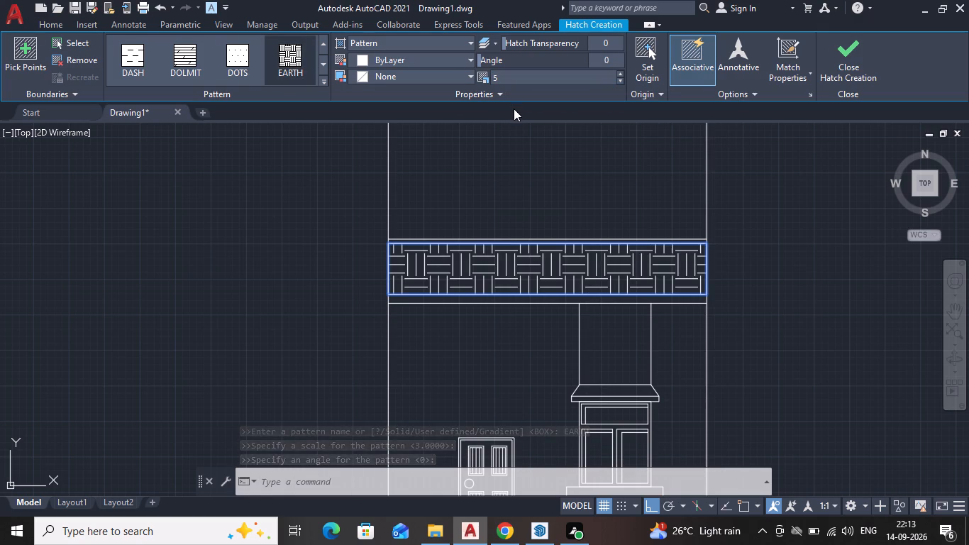
click(528, 124)
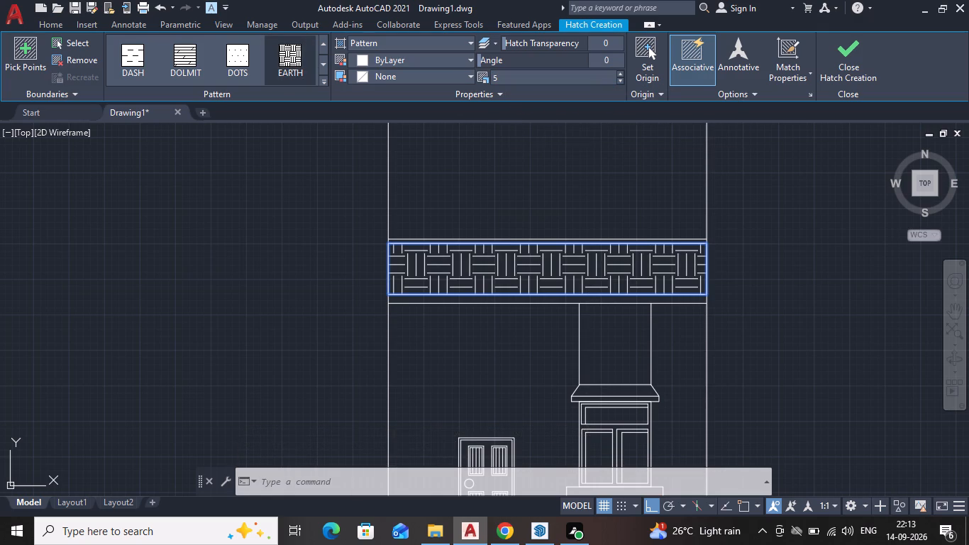
click(852, 63)
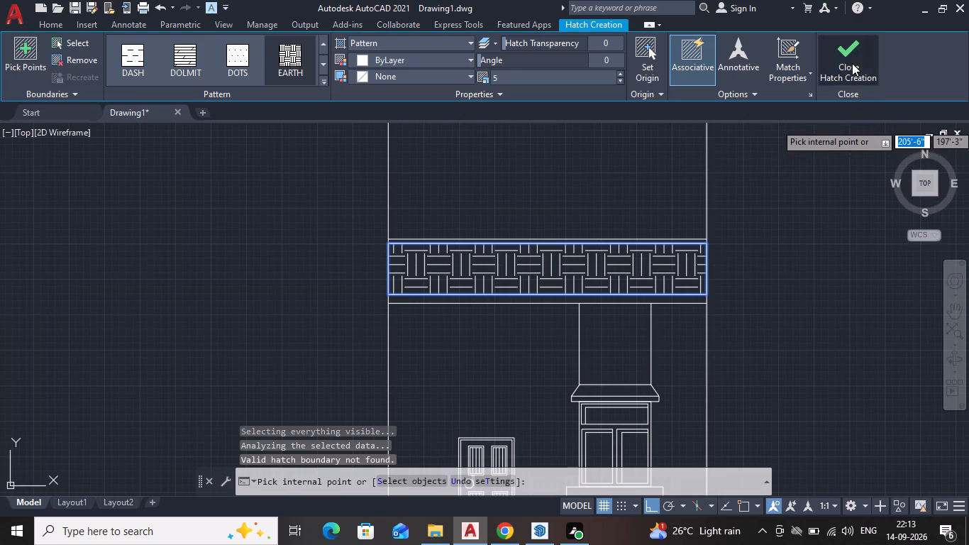
Examine the ground-floor elevation with its door, window and hatched parapet strip.
scroll(675, 202, down, 3)
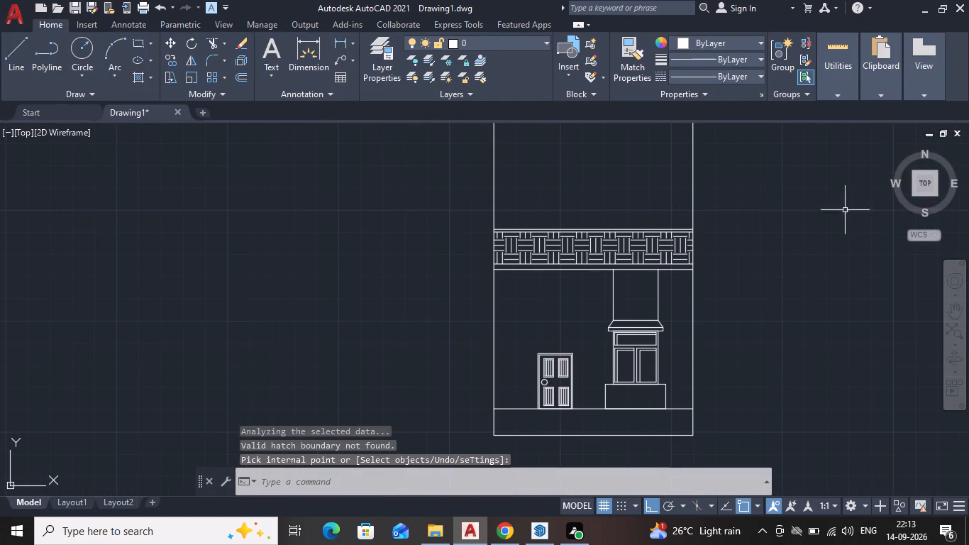
scroll(637, 367, down, 1)
middle_drag(634, 368, 478, 363)
scroll(478, 358, up, 2)
middle_drag(478, 353, 486, 344)
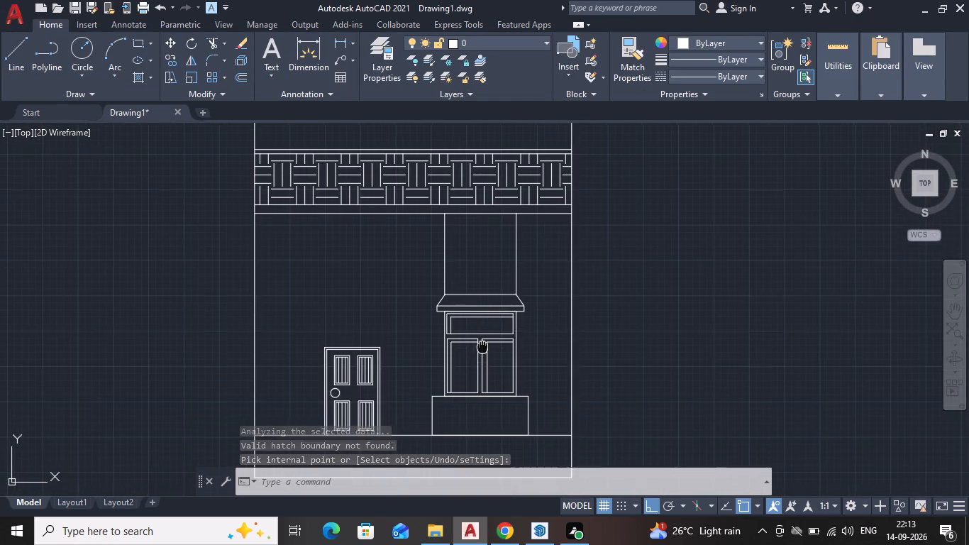
middle_drag(486, 344, 555, 297)
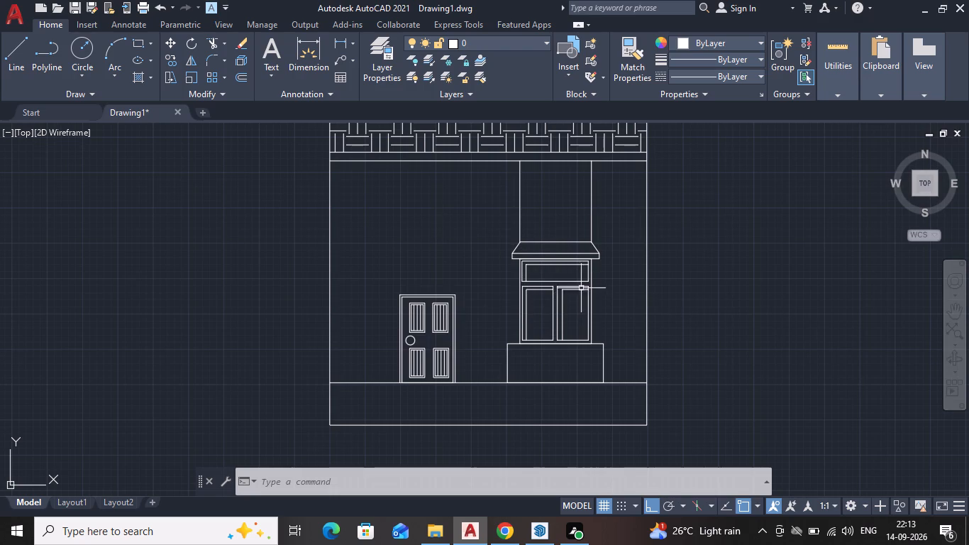
scroll(581, 284, down, 2)
middle_drag(571, 275, 555, 268)
scroll(553, 275, up, 2)
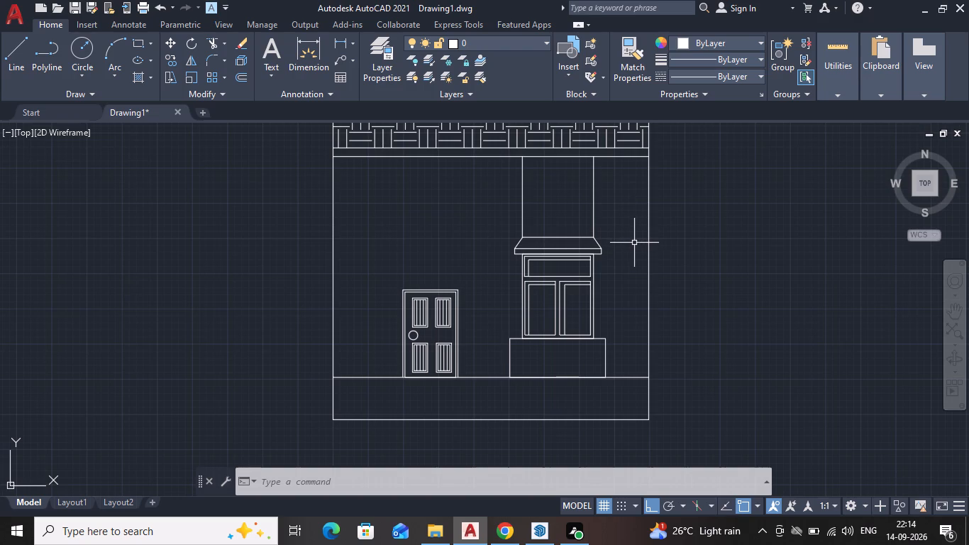
scroll(604, 293, down, 1)
middle_drag(603, 294, 539, 309)
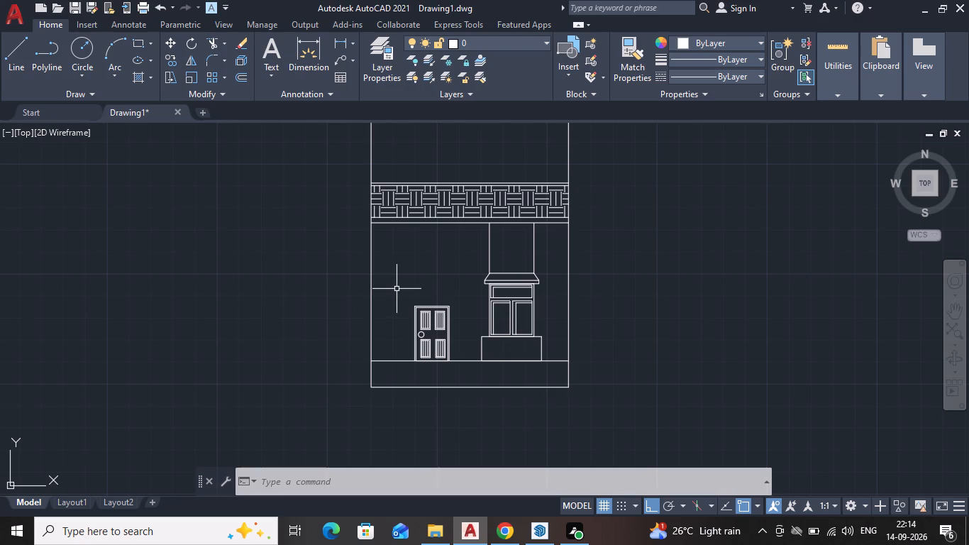
Copy the ground-floor door, window assembly and horizontal floor lines about 29'-8" straight up to the upper storey, based at the facade's lower-left corner.
scroll(348, 225, up, 1)
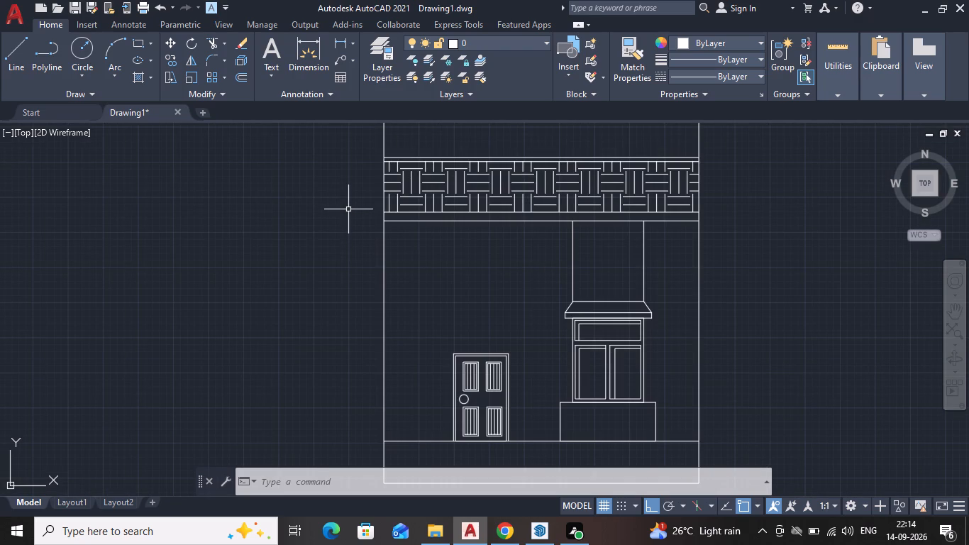
middle_drag(355, 207, 326, 145)
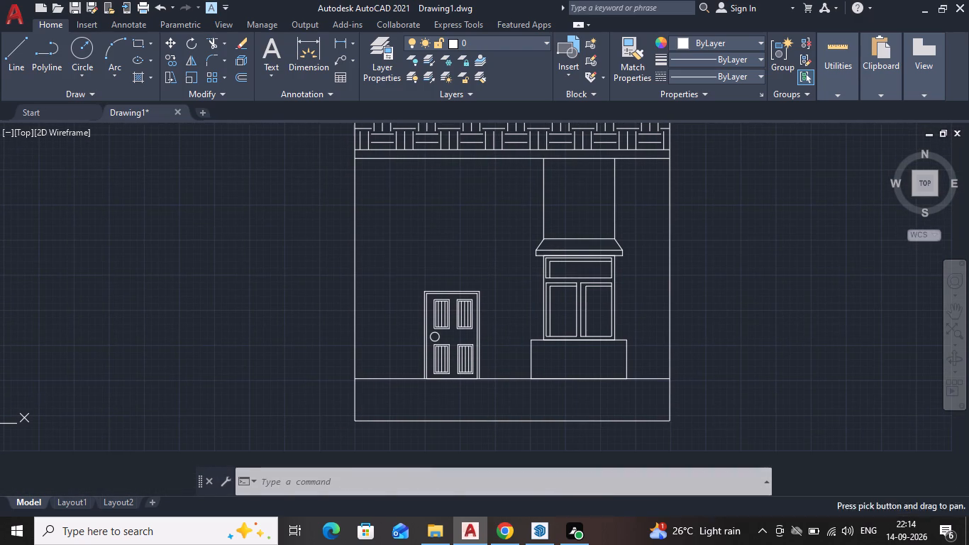
drag(326, 145, 331, 157)
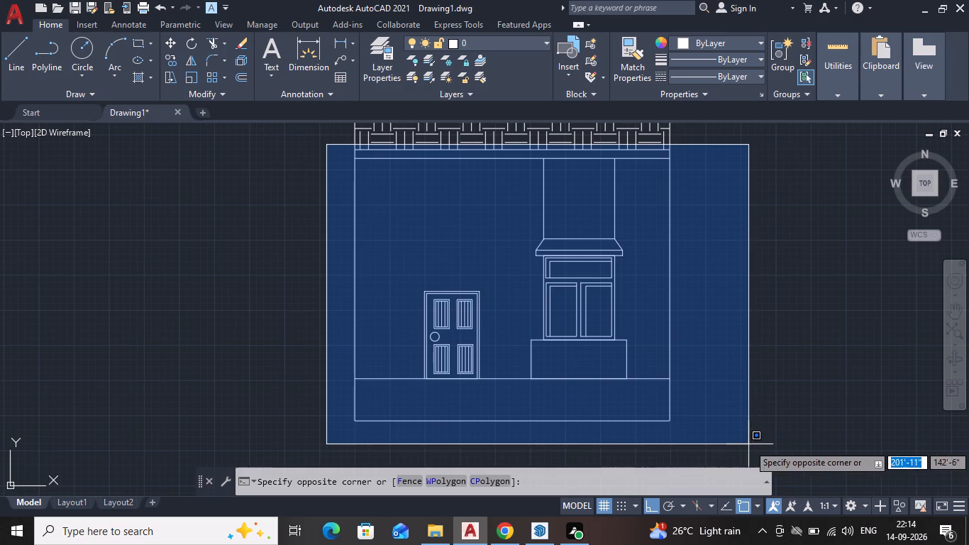
click(737, 444)
middle_drag(736, 443, 747, 470)
scroll(736, 443, down, 1)
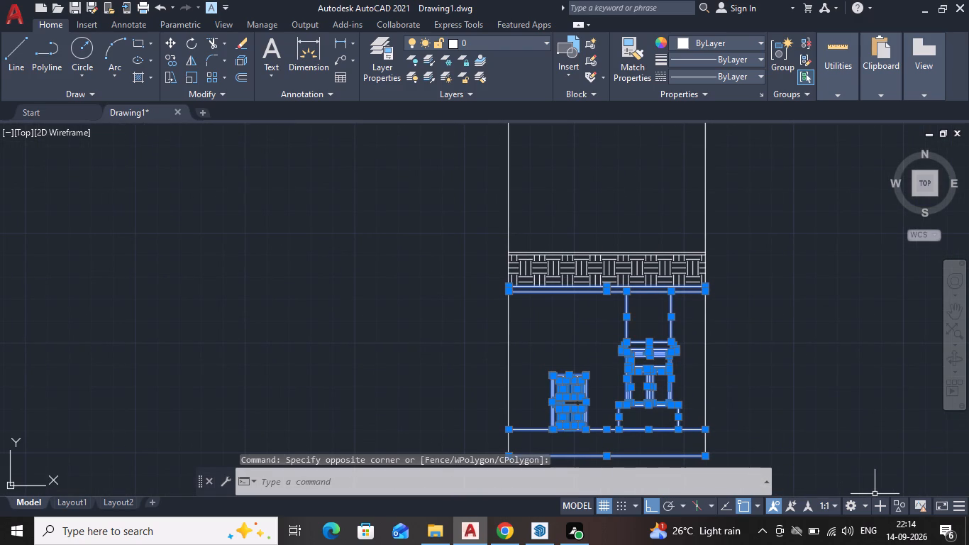
text(CO)
key(Return)
middle_drag(588, 410, 574, 368)
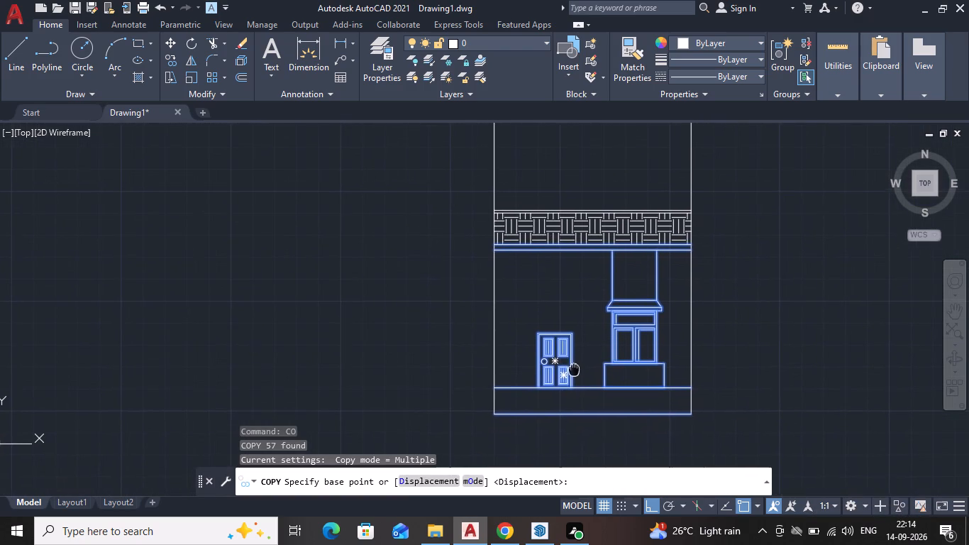
click(494, 416)
middle_drag(511, 307, 511, 309)
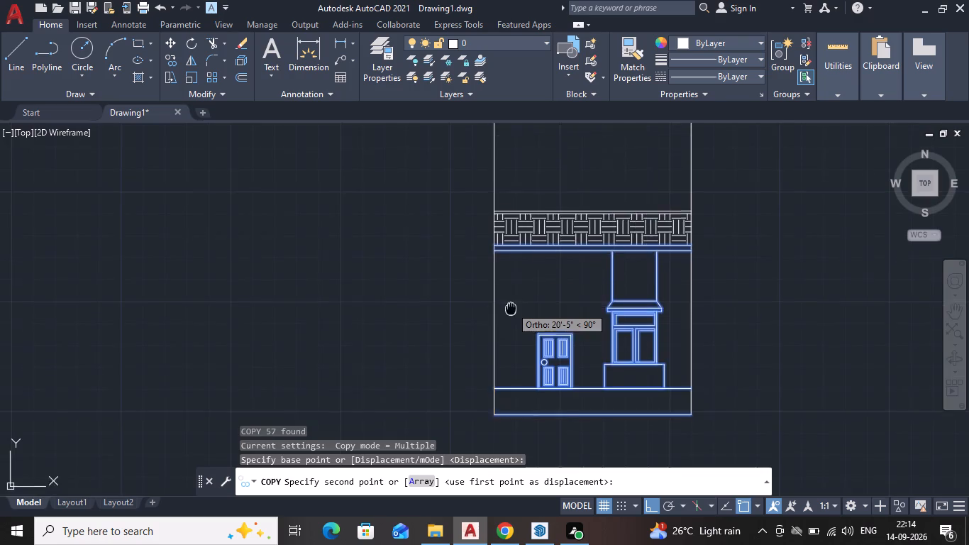
middle_drag(511, 309, 456, 445)
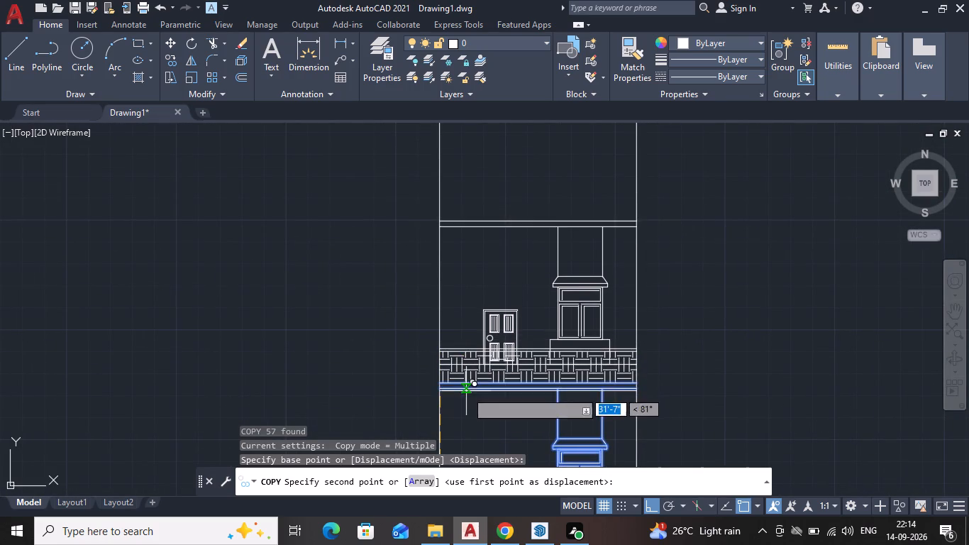
scroll(466, 396, up, 2)
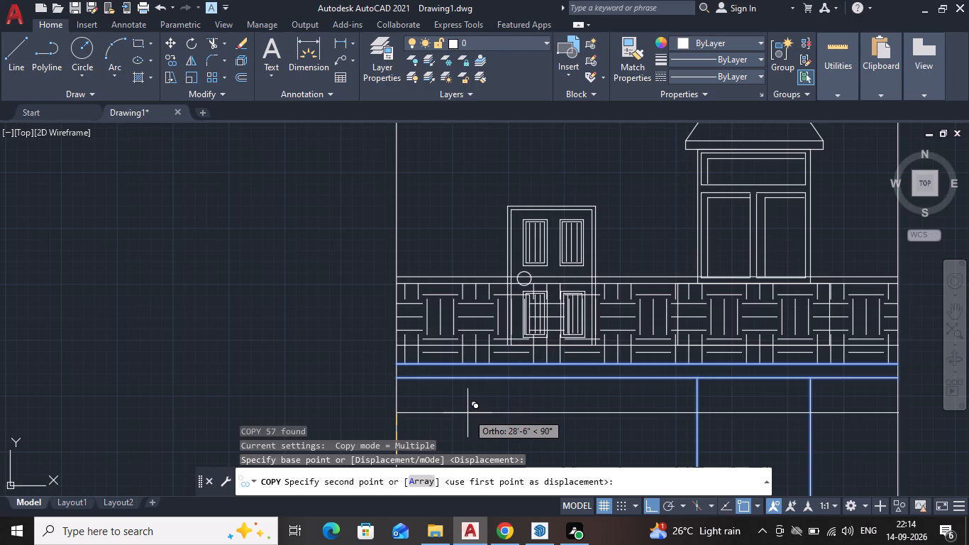
scroll(468, 410, down, 2)
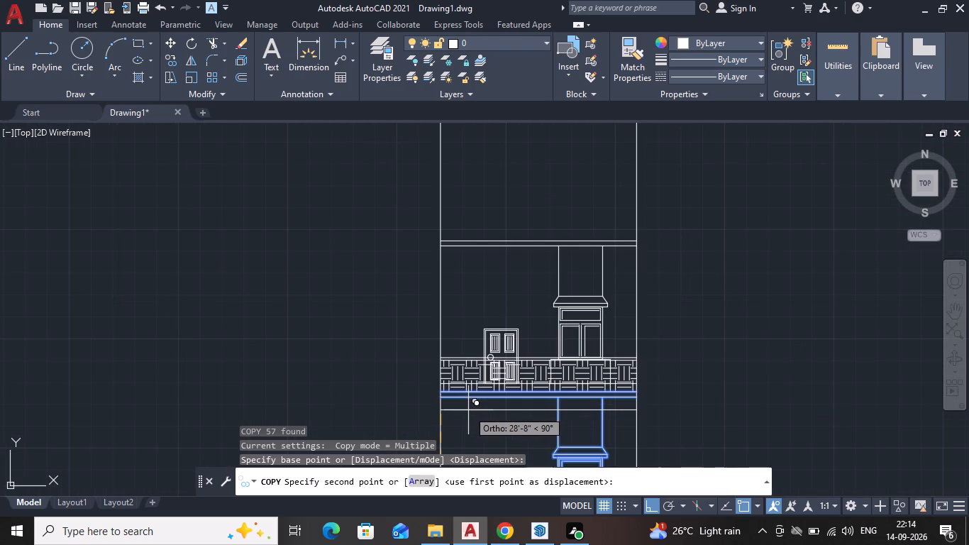
scroll(468, 410, up, 2)
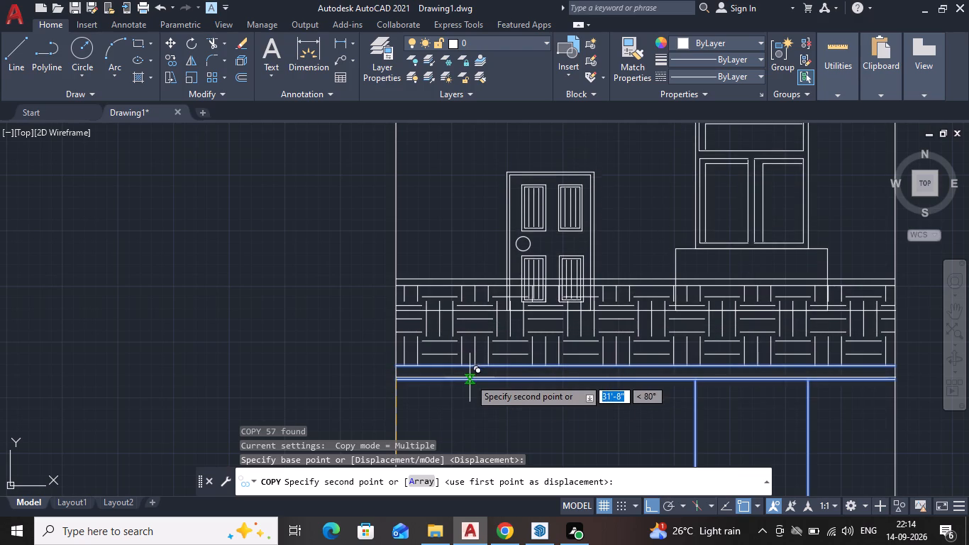
scroll(470, 382, down, 1)
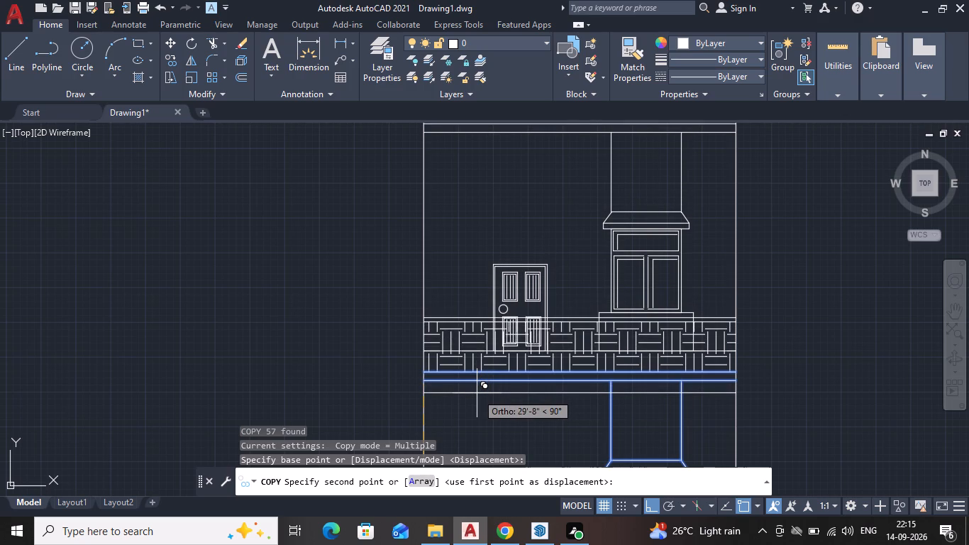
click(477, 393)
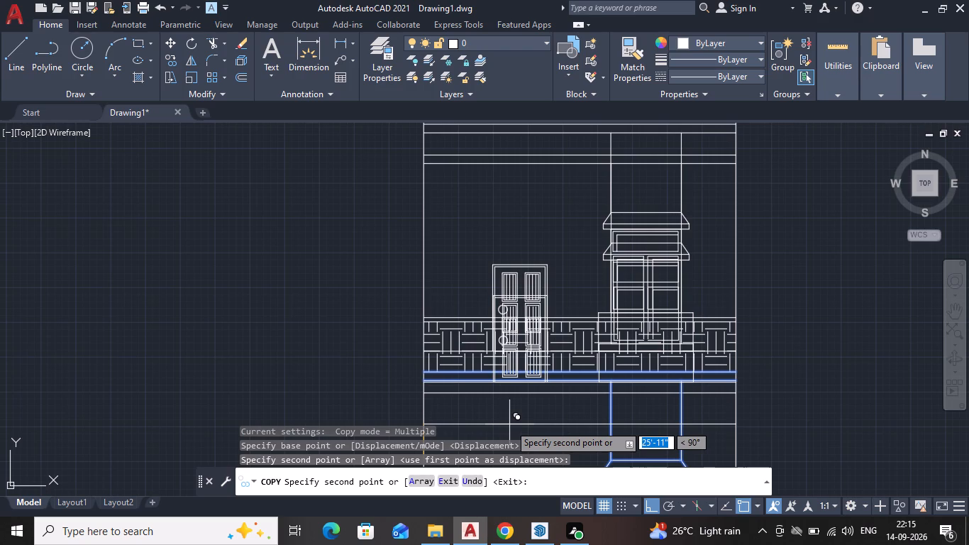
key(Escape)
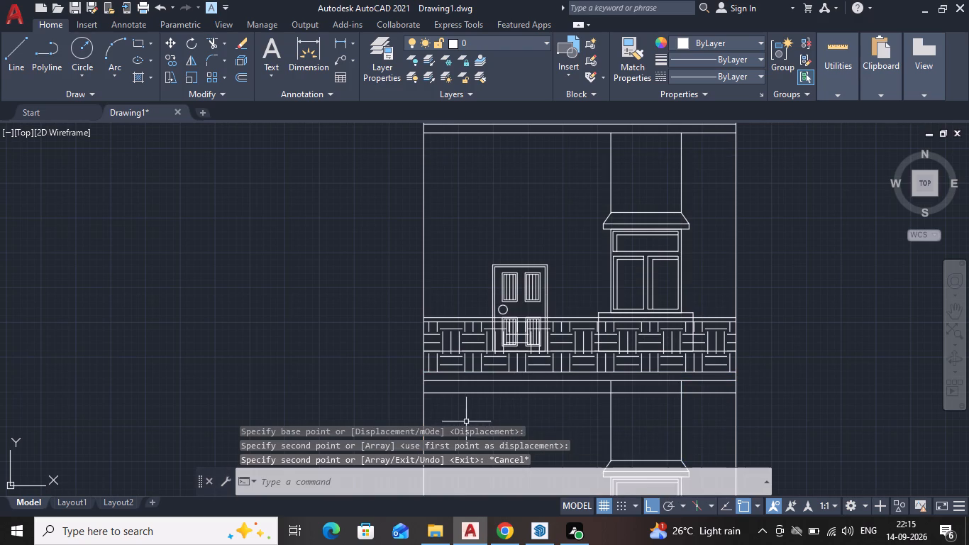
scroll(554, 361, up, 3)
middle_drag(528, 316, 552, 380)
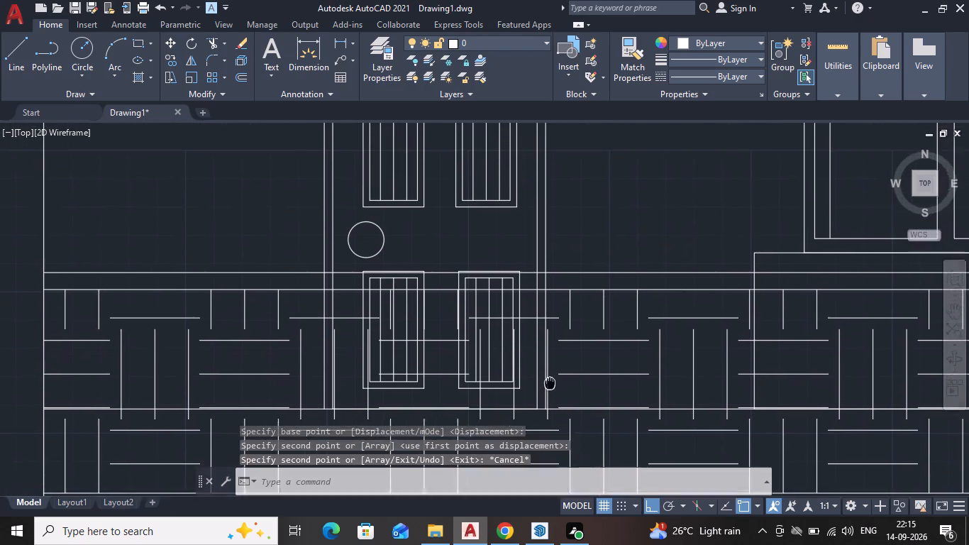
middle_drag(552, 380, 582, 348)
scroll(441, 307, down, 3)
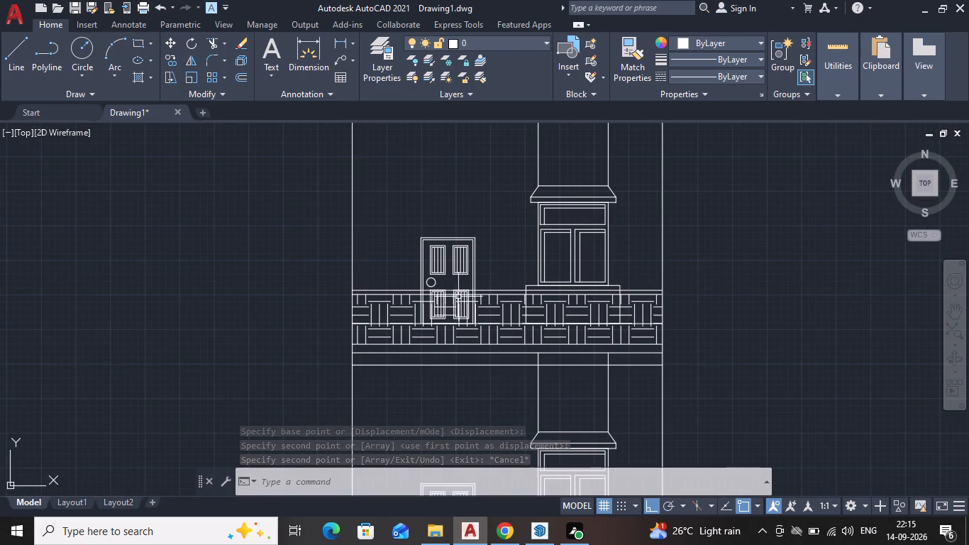
Undo the copy of the door, window assembly and floor lines on the upper storey.
scroll(469, 294, down, 1)
middle_drag(469, 294, 462, 307)
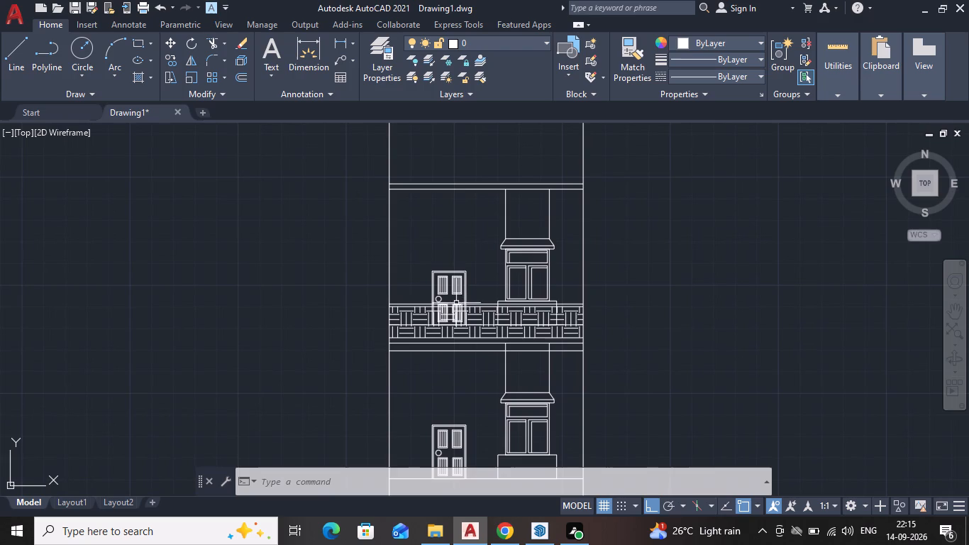
key(ctrl+z)
key(ctrl+z)
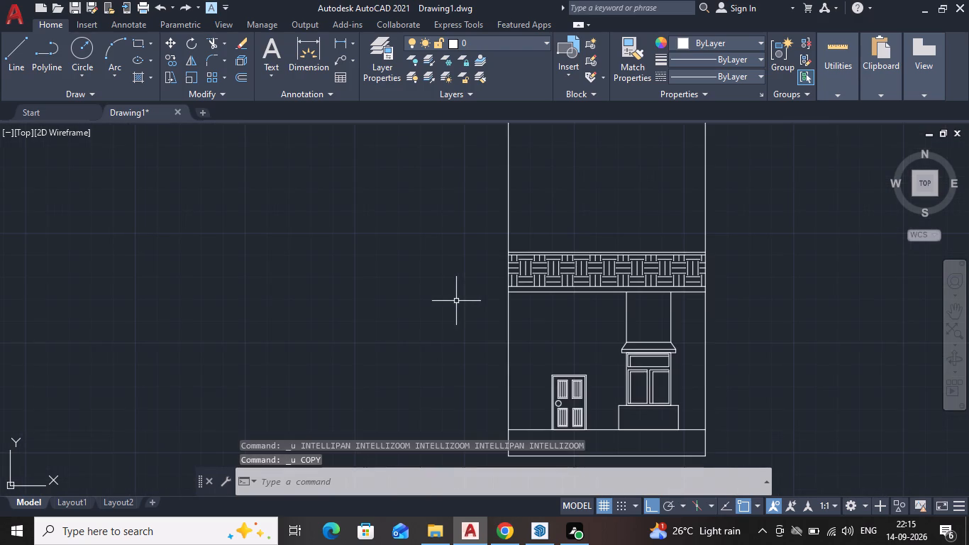
Copy the ground-floor door, window assembly and horizontal floor lines straight across to the empty space right of the facade, based at the facade's lower-left edge.
scroll(481, 315, down, 2)
middle_drag(481, 315, 463, 287)
scroll(465, 280, up, 3)
middle_drag(473, 271, 455, 251)
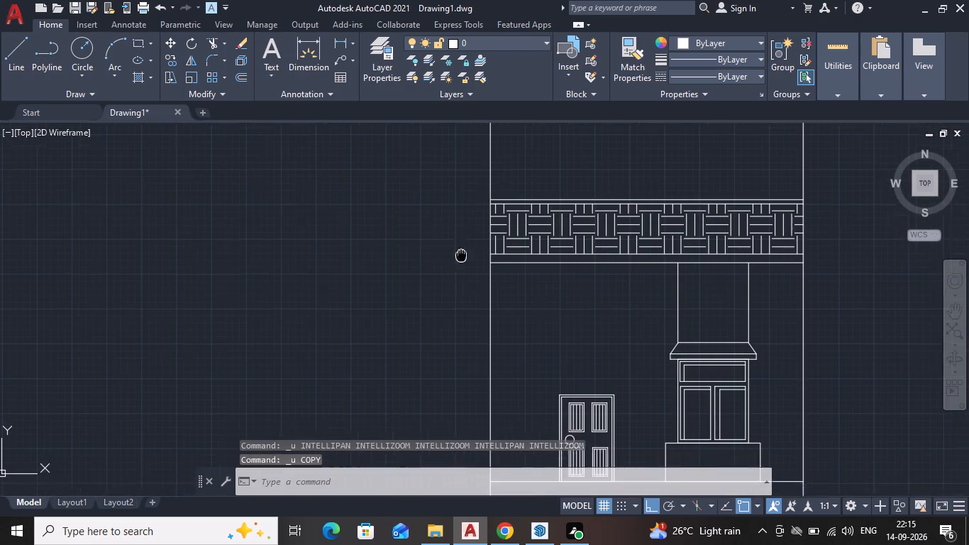
middle_drag(455, 251, 395, 224)
middle_drag(414, 221, 394, 172)
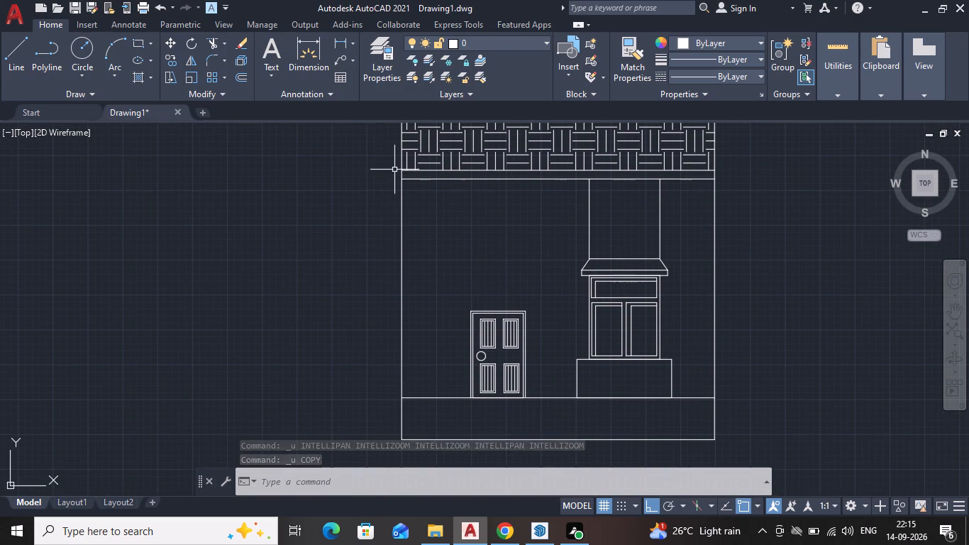
drag(394, 170, 394, 180)
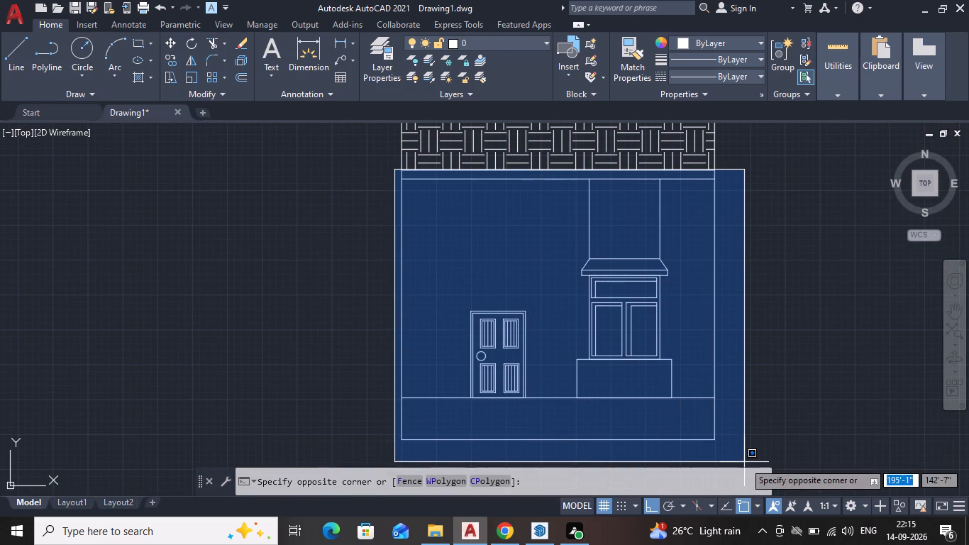
click(744, 462)
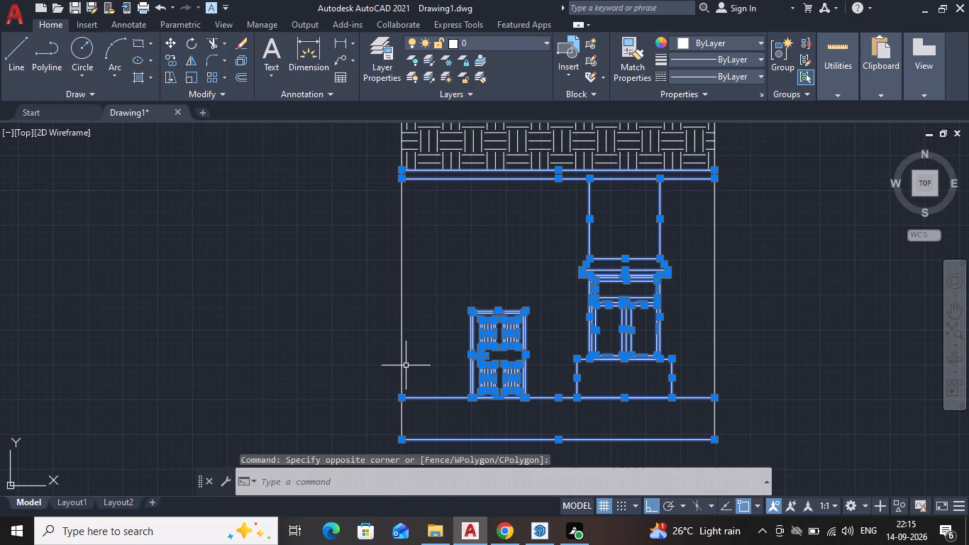
text(CO)
key(Return)
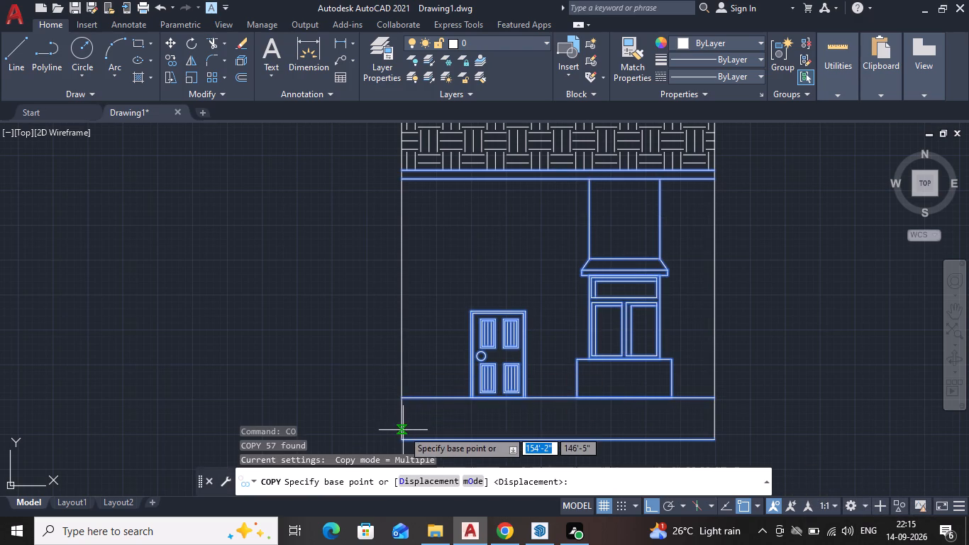
click(403, 434)
scroll(824, 404, down, 1)
middle_drag(824, 404, 592, 399)
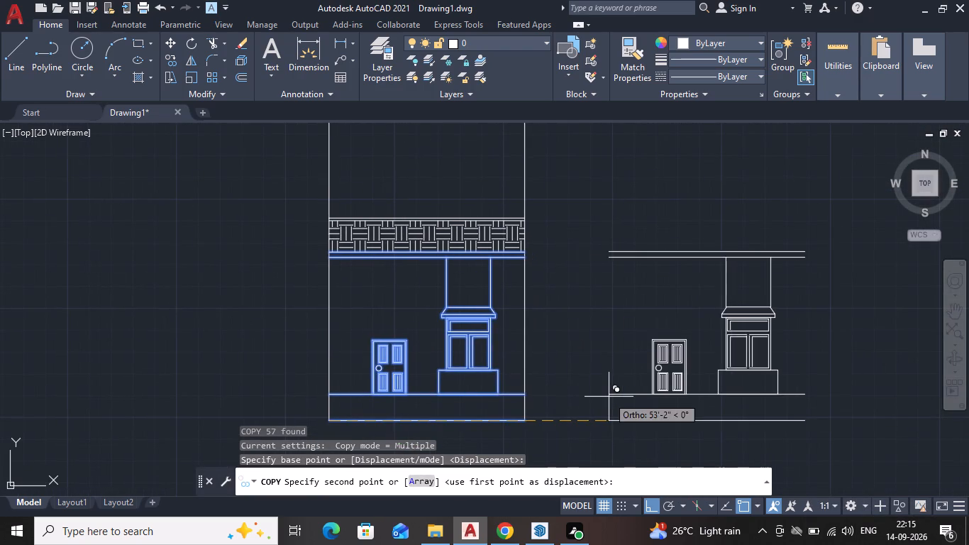
click(589, 392)
key(Escape)
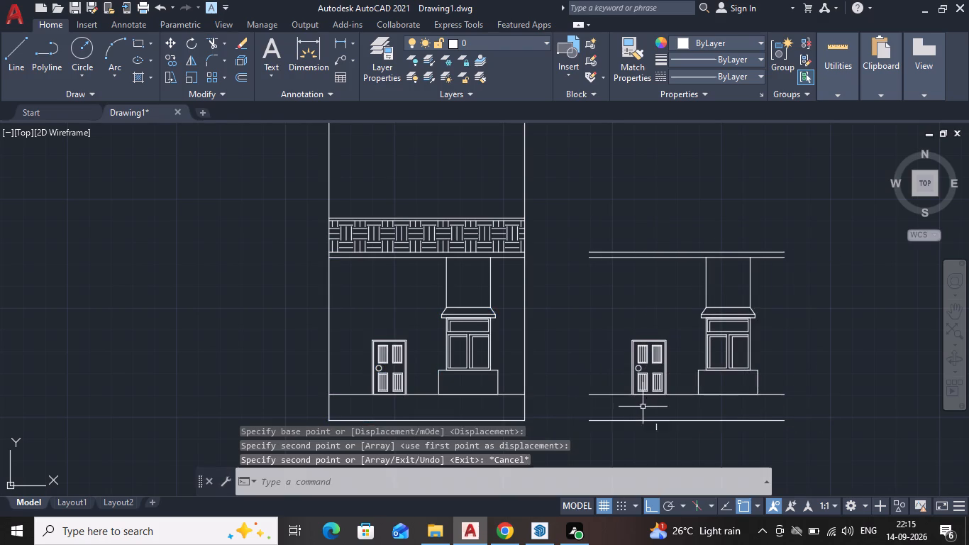
Draw a horizontal line about 36' long across the copied door below its knob and across the top of the window's base block.
middle_drag(668, 400, 614, 344)
scroll(603, 331, up, 3)
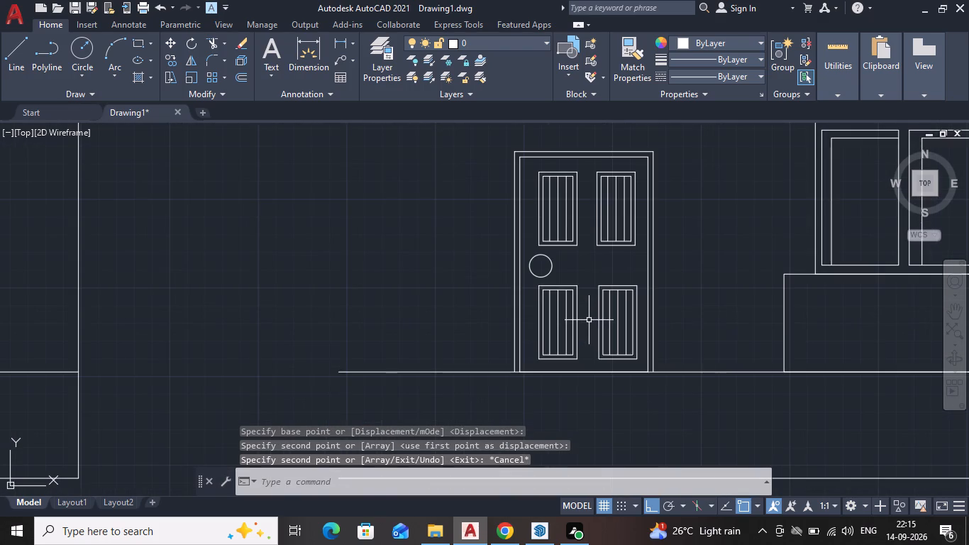
scroll(588, 320, down, 1)
middle_drag(587, 320, 550, 325)
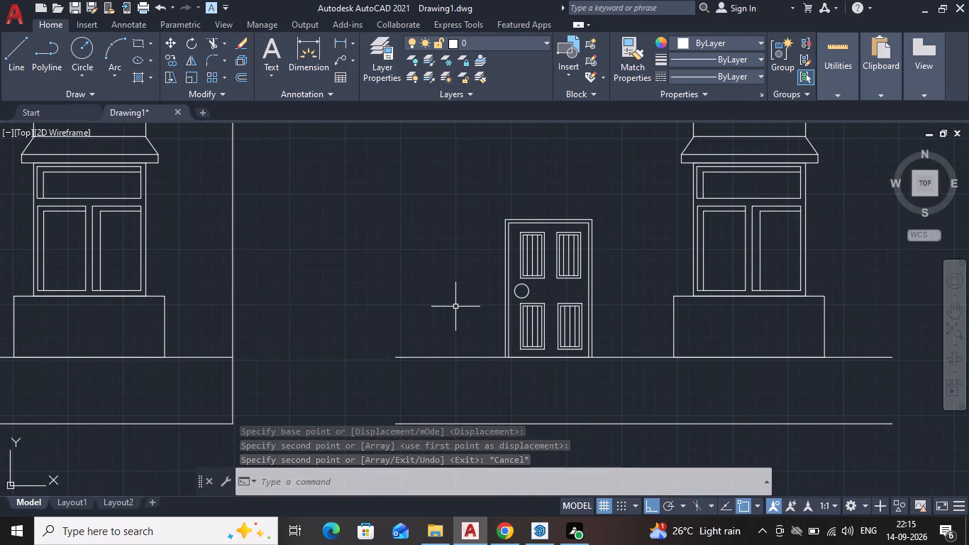
key(l)
key(Return)
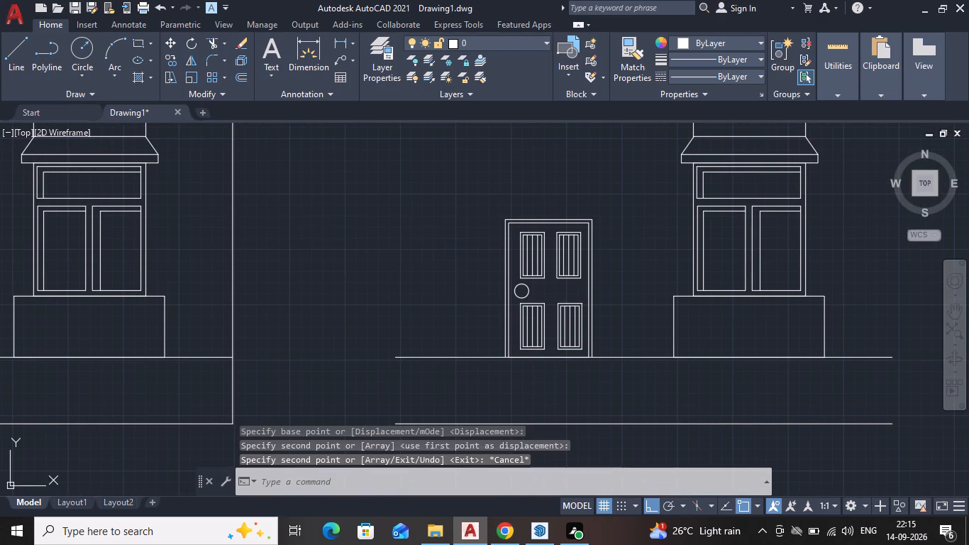
click(416, 303)
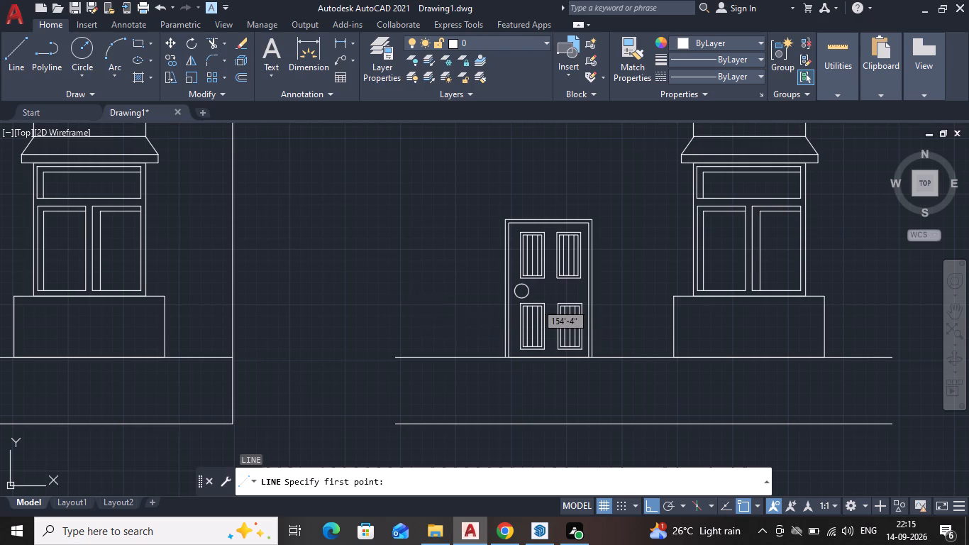
click(897, 321)
key(Escape)
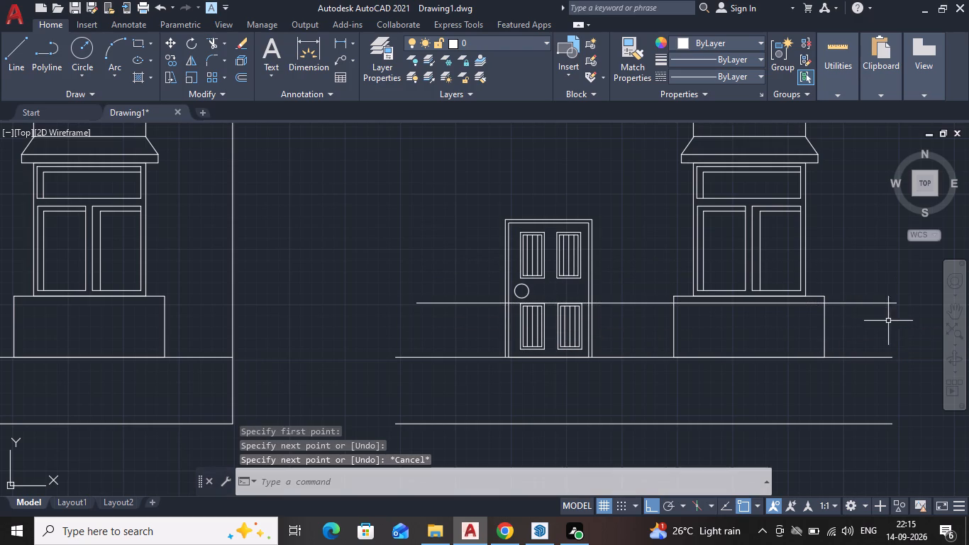
Trim away the vertical edges of the copied door and window base block below the new horizontal line.
key(t)
key(r)
key(Return)
key(Return)
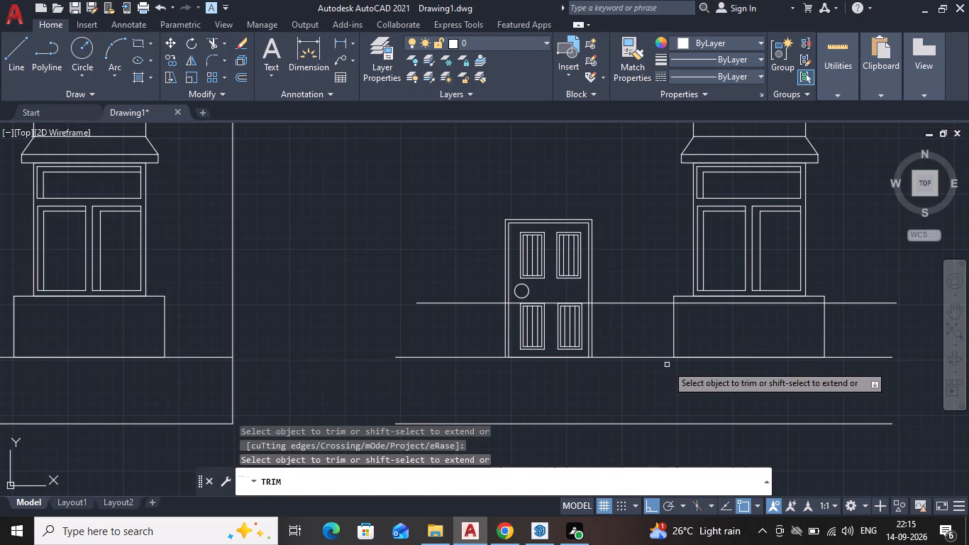
drag(484, 337, 870, 324)
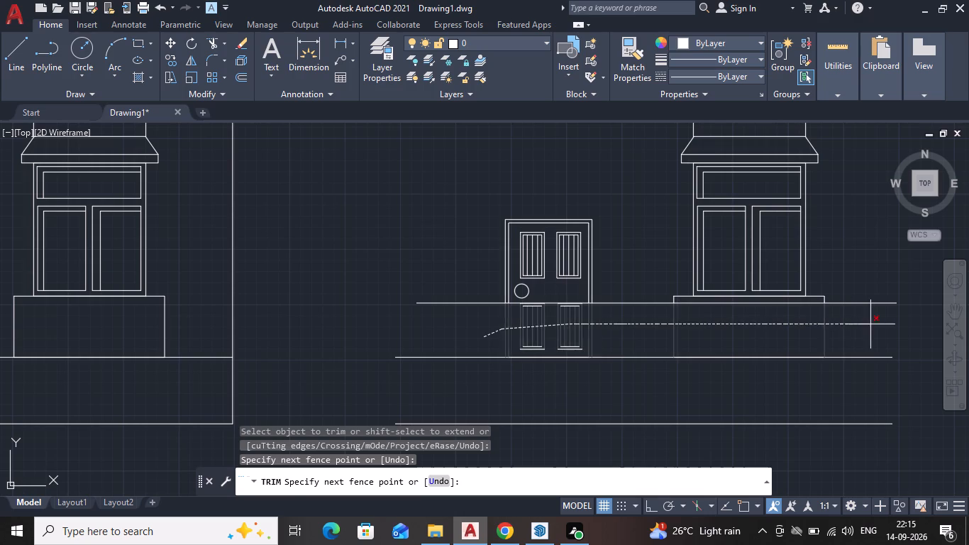
Remove the leftover top edges of the copied door's two lower panels just beneath the horizontal cutting line.
scroll(568, 331, up, 3)
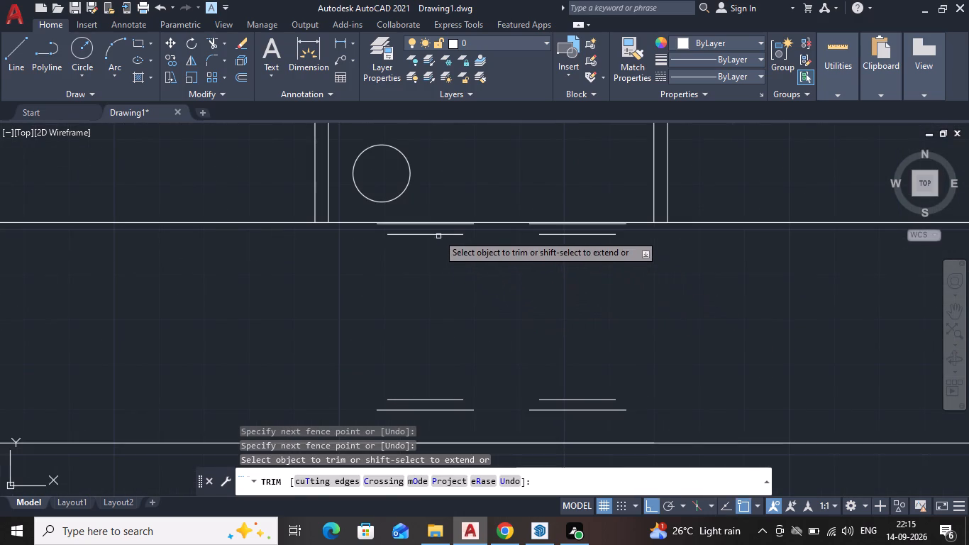
scroll(436, 231, up, 3)
click(422, 205)
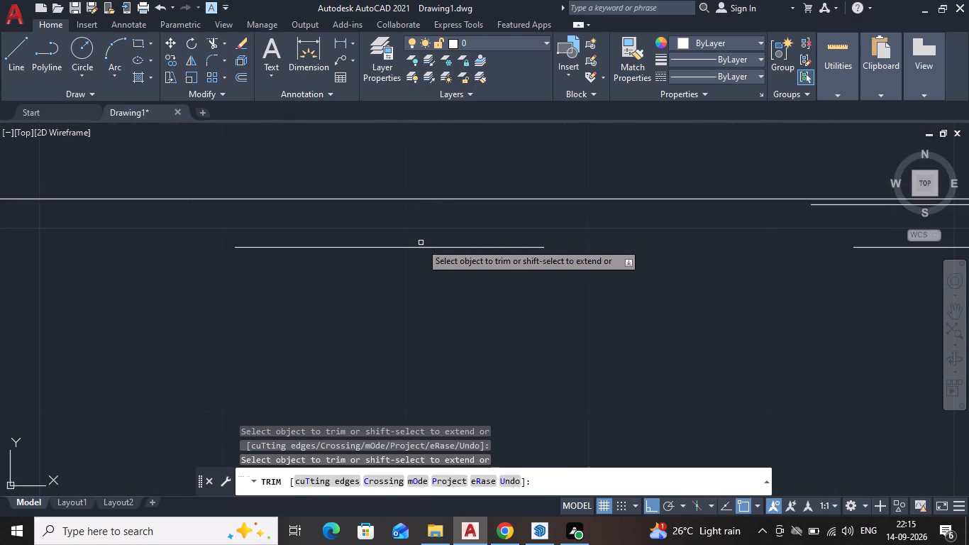
click(421, 244)
click(421, 248)
scroll(915, 381, down, 1)
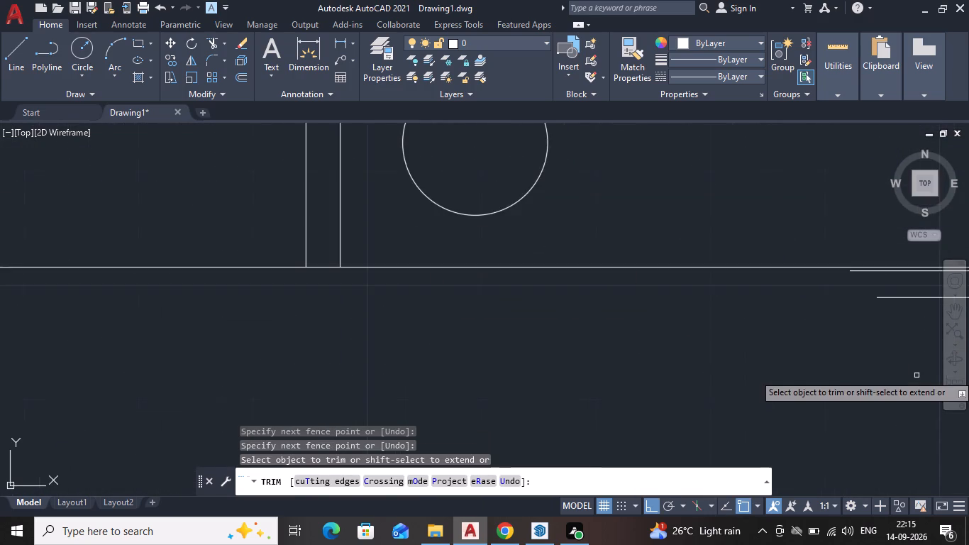
middle_drag(906, 369, 659, 289)
scroll(692, 238, up, 2)
scroll(643, 226, down, 2)
middle_drag(644, 242, 614, 290)
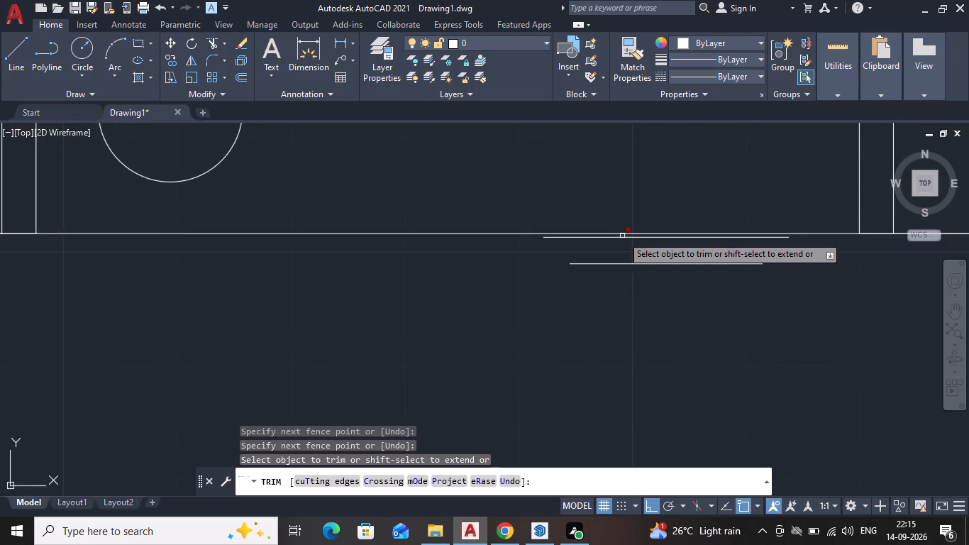
scroll(622, 235, up, 2)
click(622, 239)
click(611, 307)
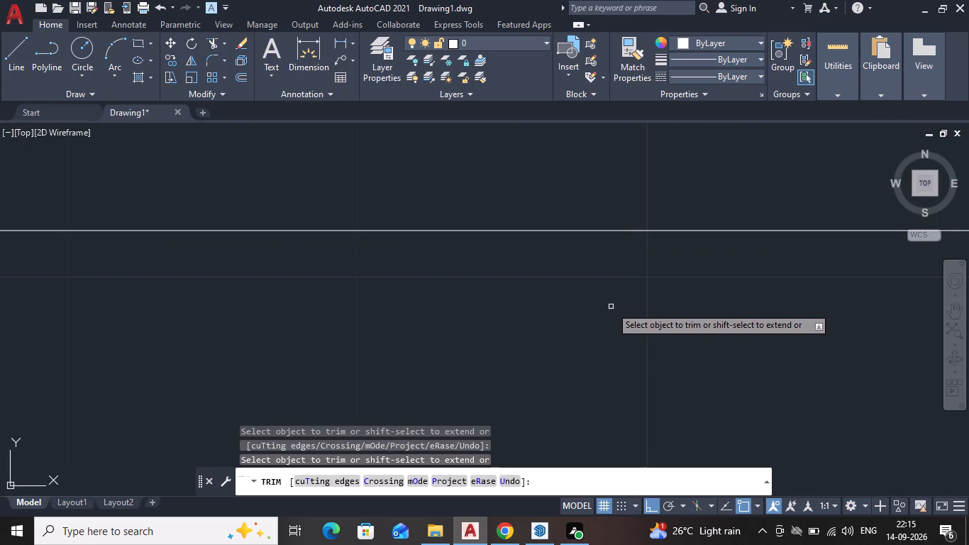
Trim the leftover bottom edges of the copied door's lower panels near the floor line, and end the trim.
scroll(643, 335, down, 5)
middle_drag(645, 336, 590, 183)
scroll(579, 180, down, 2)
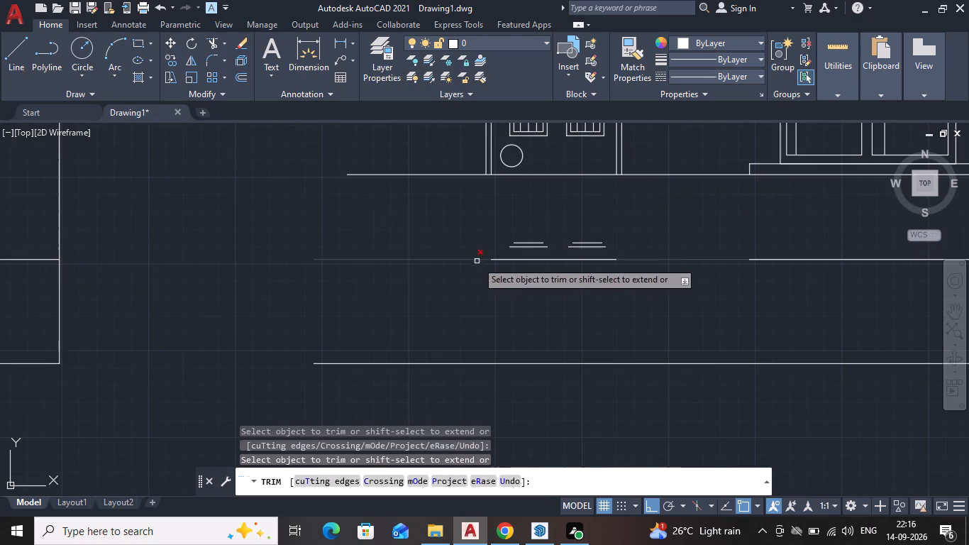
drag(484, 241, 623, 247)
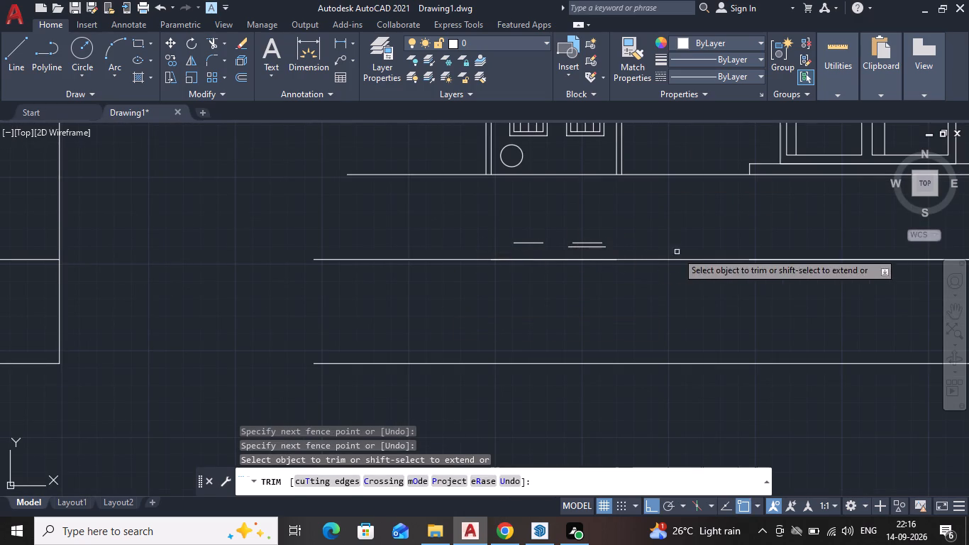
scroll(686, 247, down, 2)
middle_drag(670, 249, 563, 323)
scroll(571, 278, down, 1)
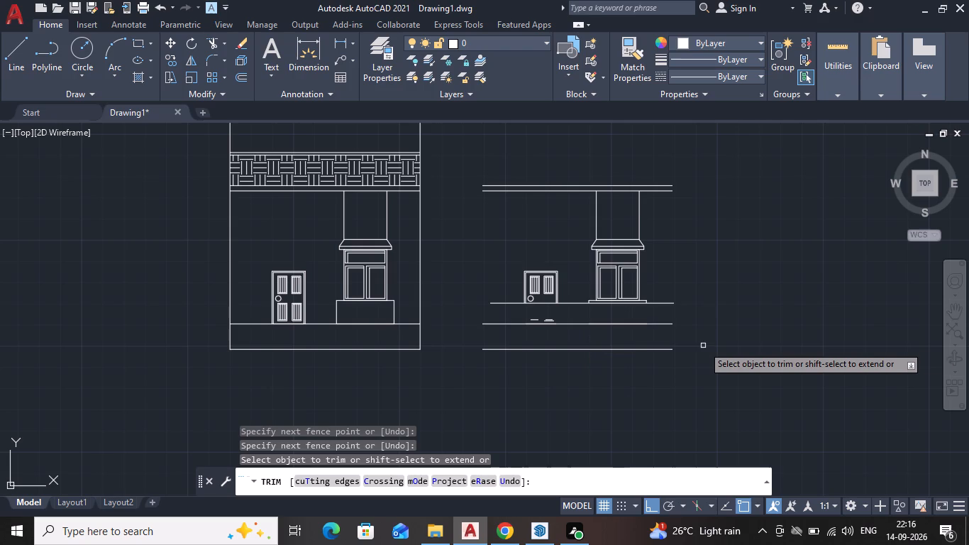
key(grave)
key(Escape)
Move the trimmed door, window assembly, top lines and cutting line, based at the cutting line's left end, to beside the upper storey with Ortho off.
scroll(605, 248, up, 3)
scroll(585, 252, down, 2)
middle_drag(585, 252, 592, 263)
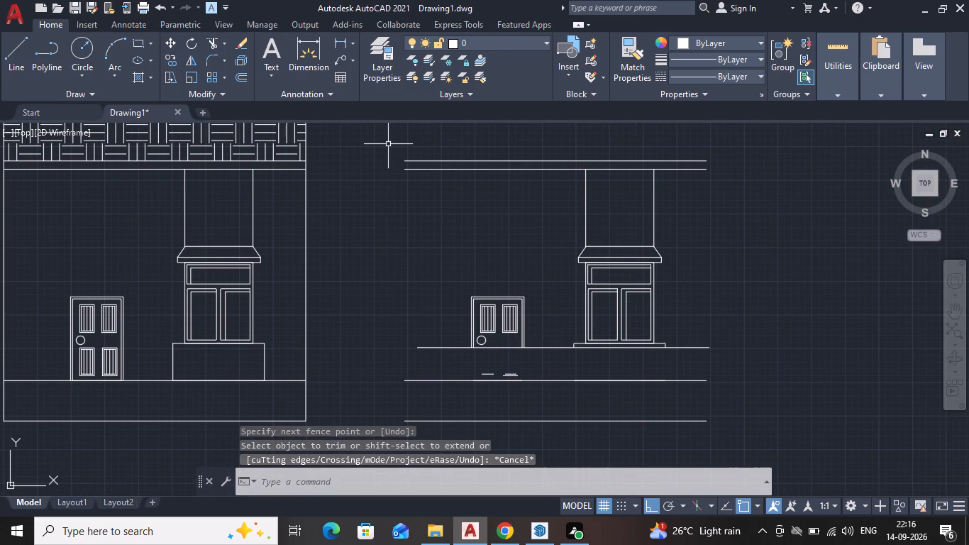
drag(384, 144, 382, 151)
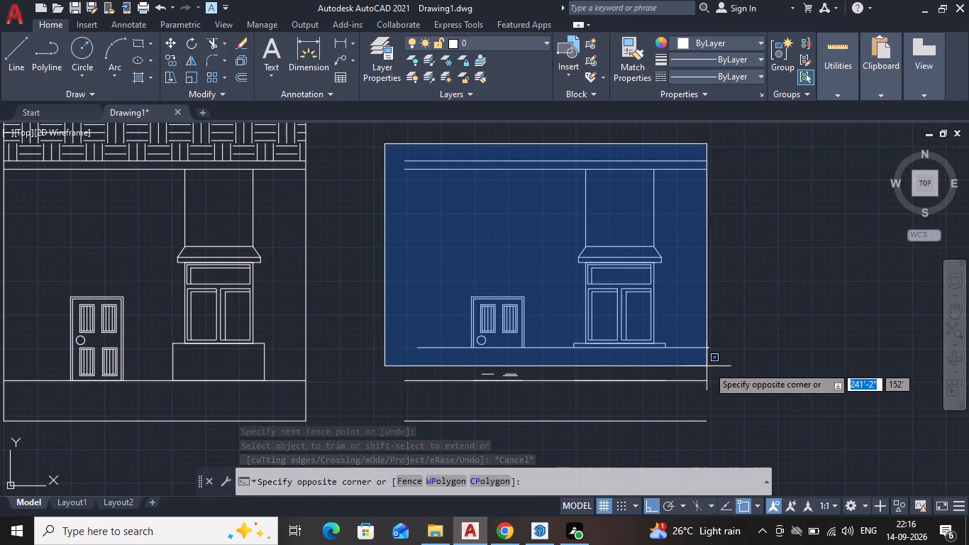
click(726, 352)
key(m)
key(Return)
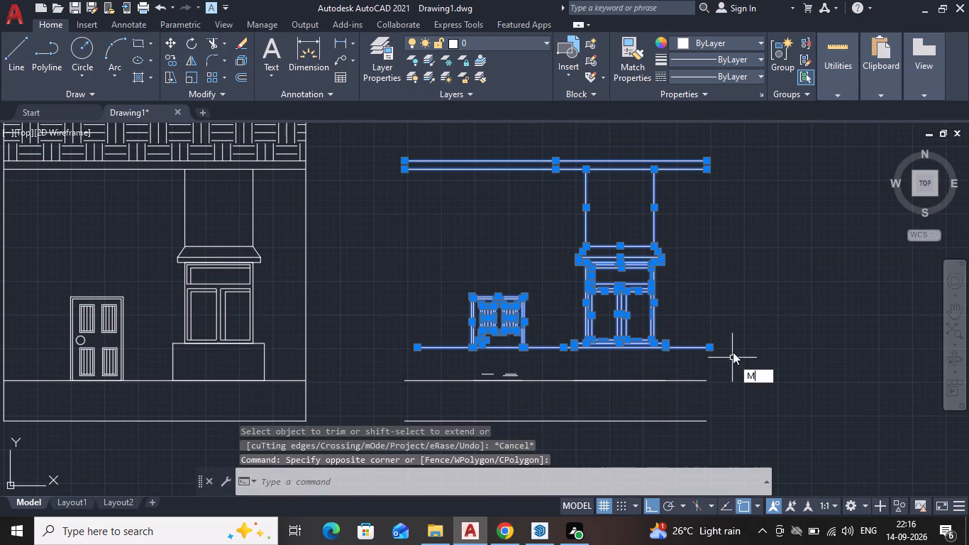
click(416, 349)
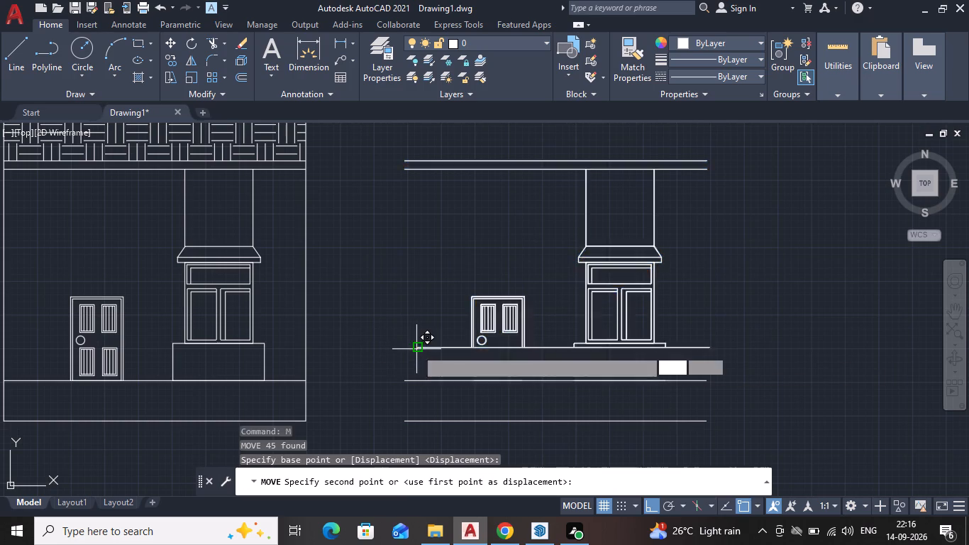
middle_drag(551, 349, 722, 426)
scroll(552, 349, down, 1)
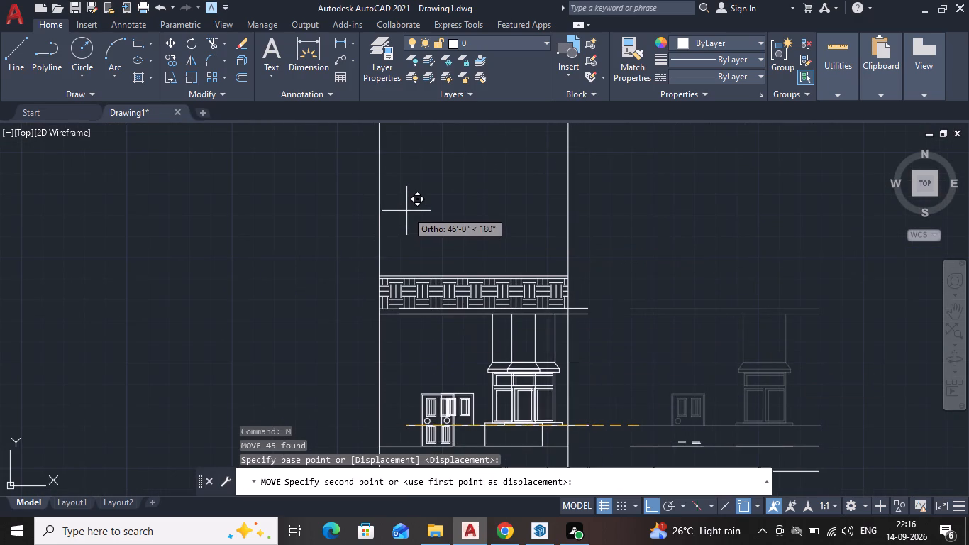
key(ctrl+F8)
scroll(372, 224, up, 2)
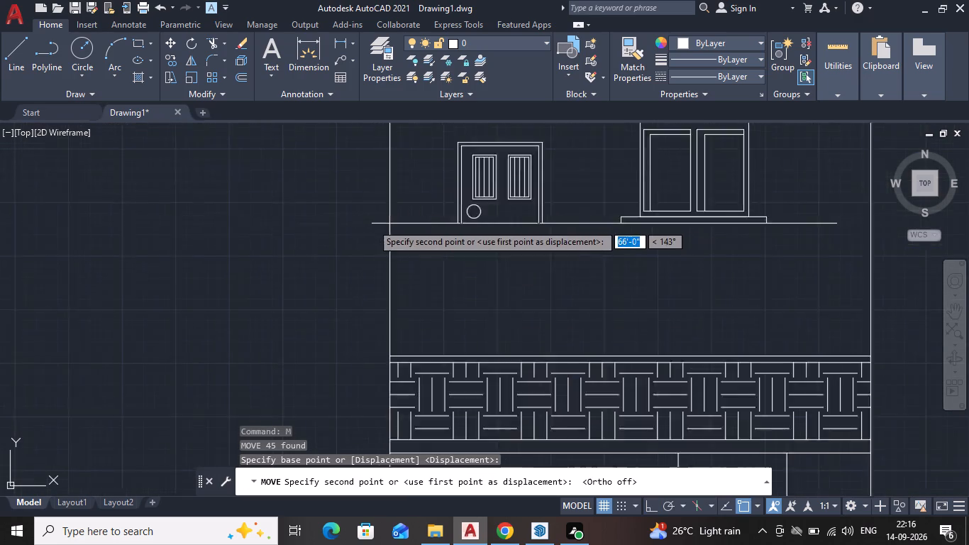
scroll(372, 224, up, 1)
scroll(406, 378, down, 1)
middle_drag(406, 378, 328, 190)
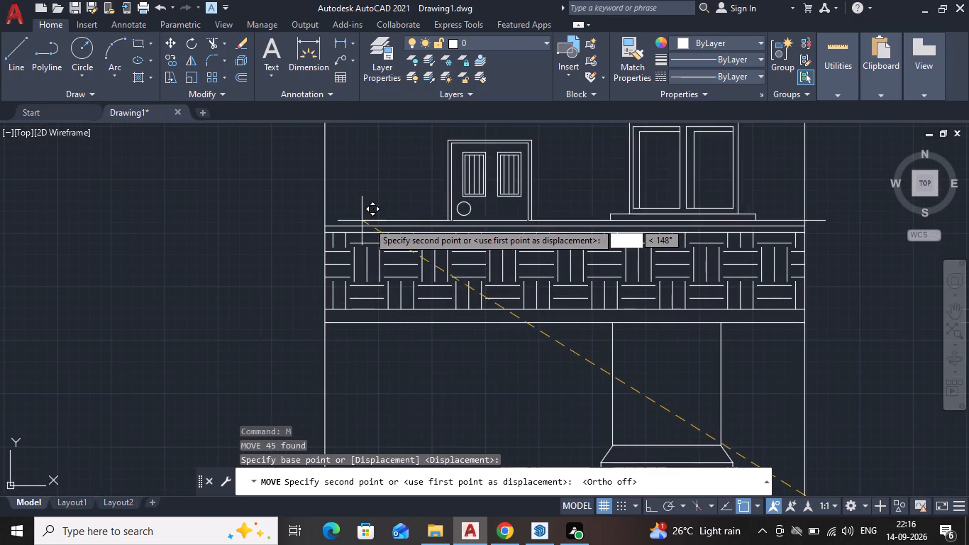
middle_drag(632, 300, 316, 229)
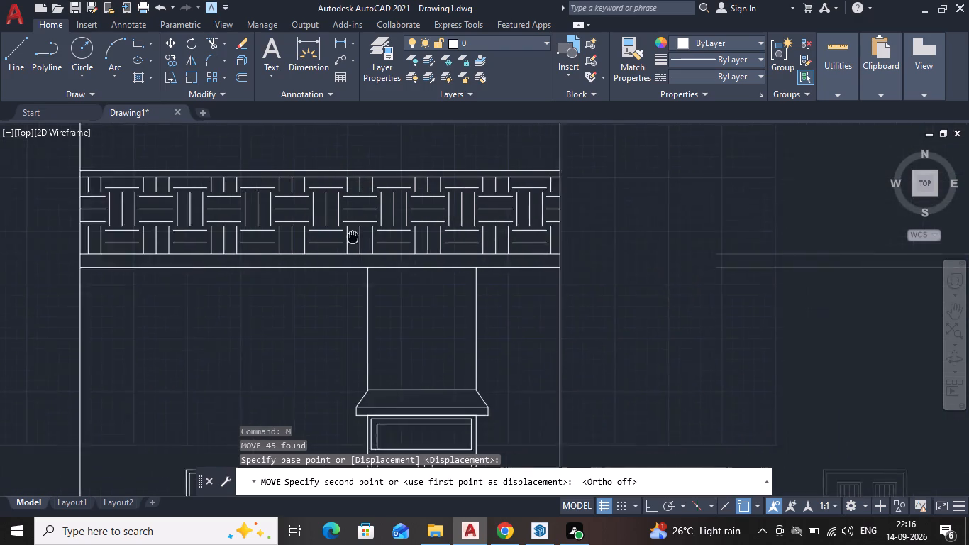
middle_drag(316, 229, 186, 207)
click(456, 207)
key(Escape)
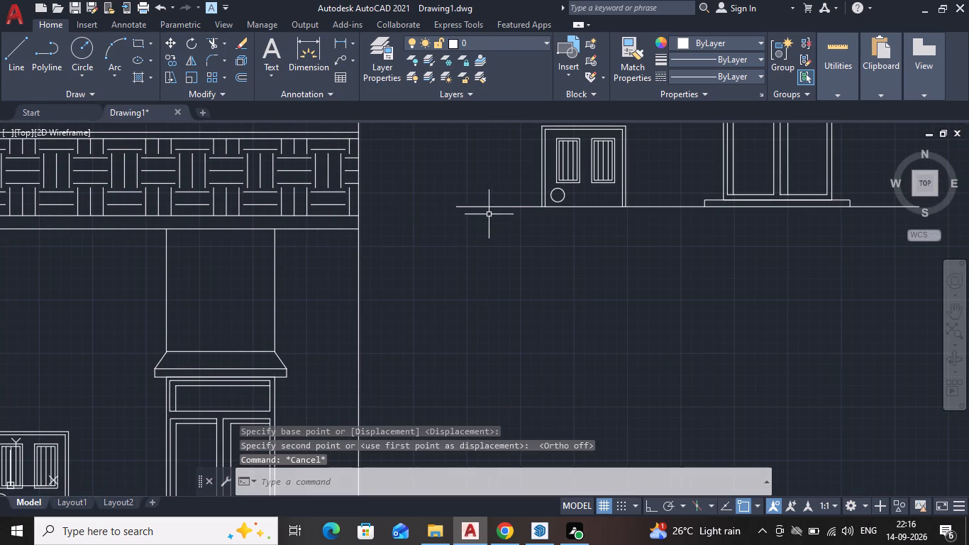
Erase the horizontal cutting line beneath the moved door and window.
click(488, 208)
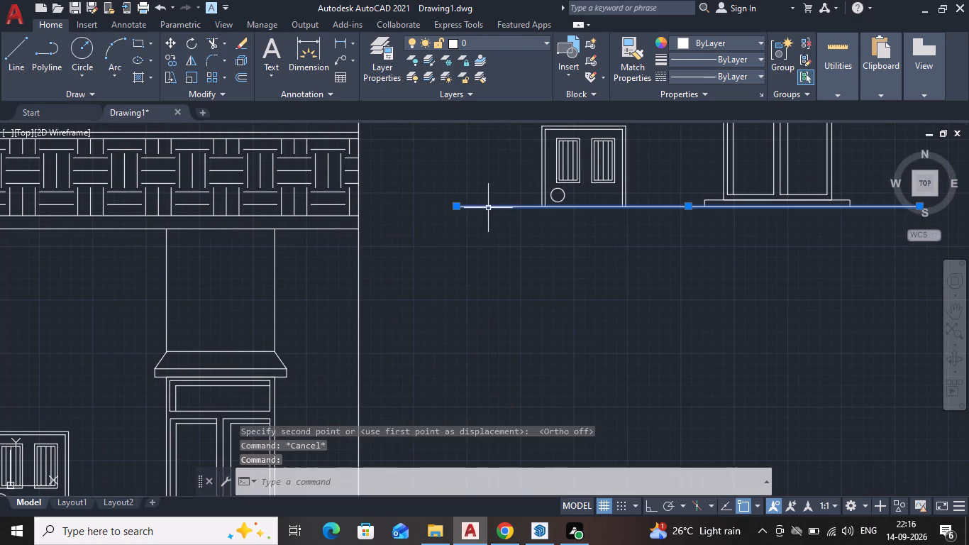
key(Delete)
middle_drag(609, 236, 531, 299)
scroll(610, 236, down, 1)
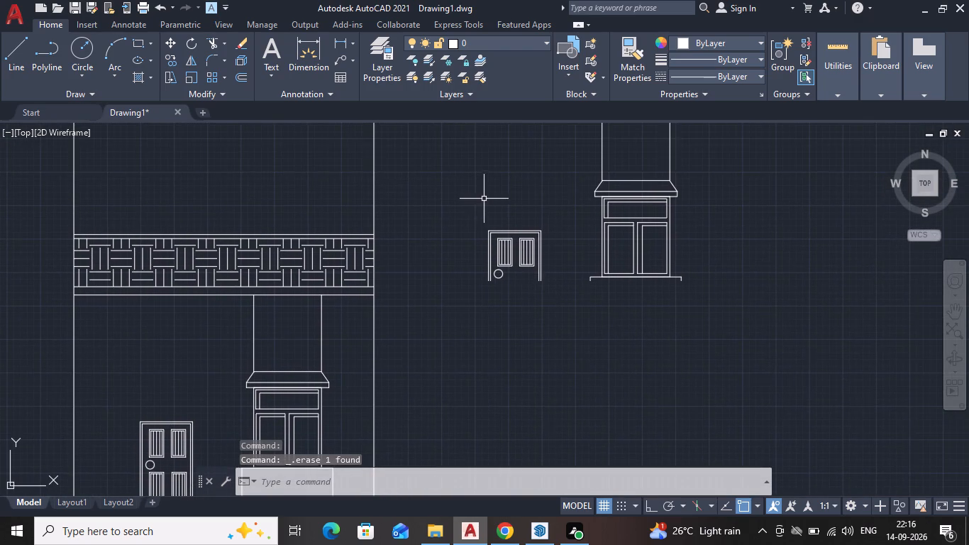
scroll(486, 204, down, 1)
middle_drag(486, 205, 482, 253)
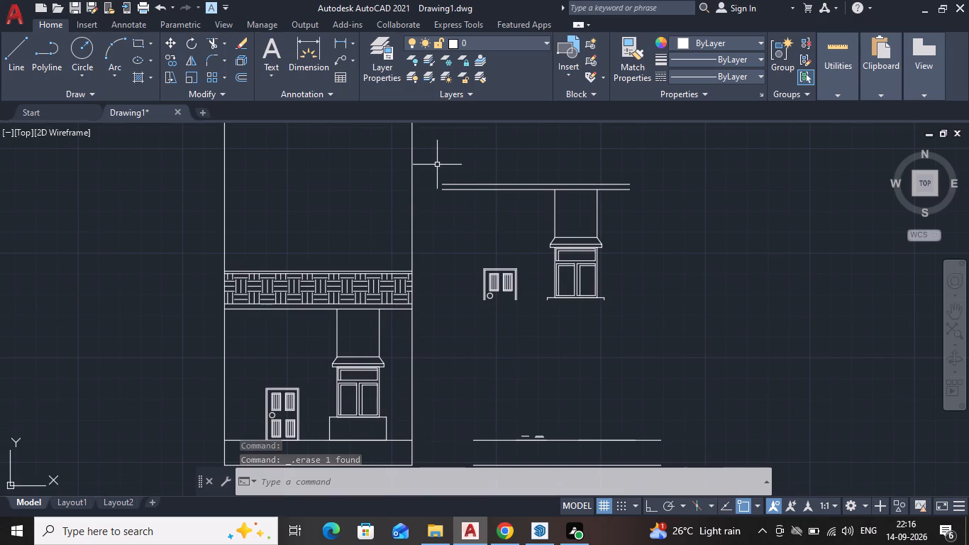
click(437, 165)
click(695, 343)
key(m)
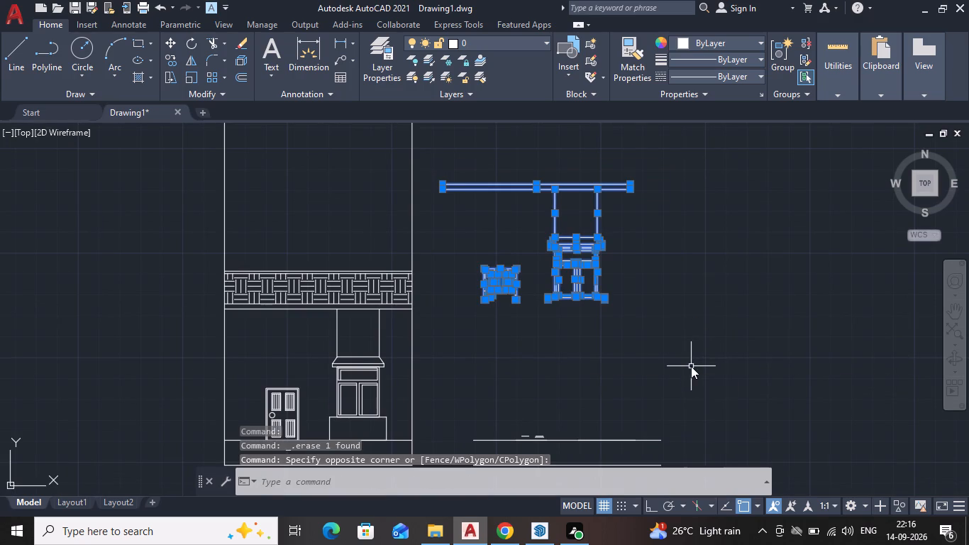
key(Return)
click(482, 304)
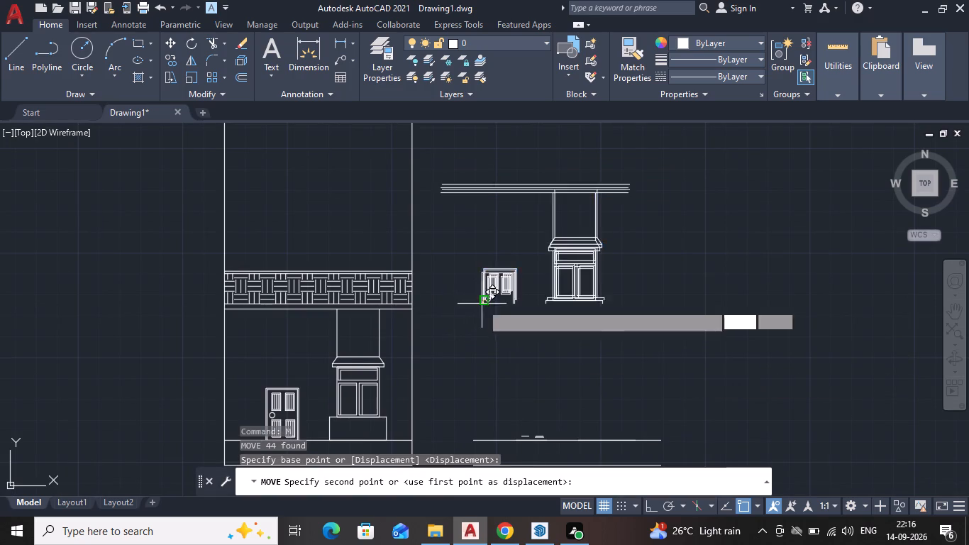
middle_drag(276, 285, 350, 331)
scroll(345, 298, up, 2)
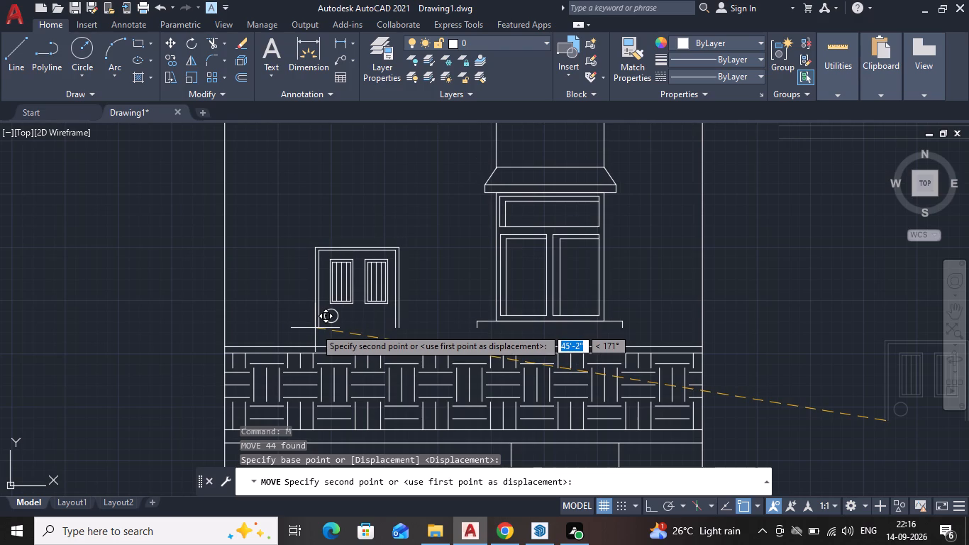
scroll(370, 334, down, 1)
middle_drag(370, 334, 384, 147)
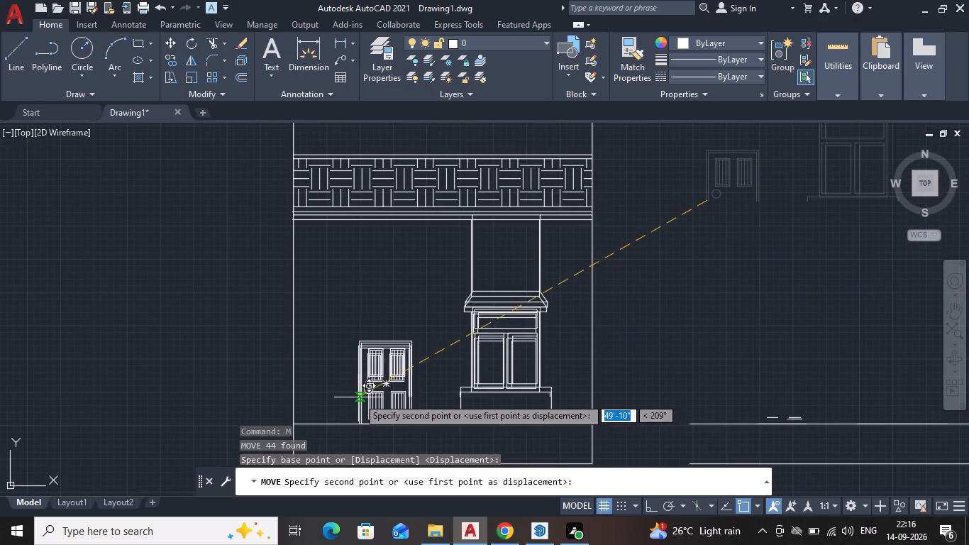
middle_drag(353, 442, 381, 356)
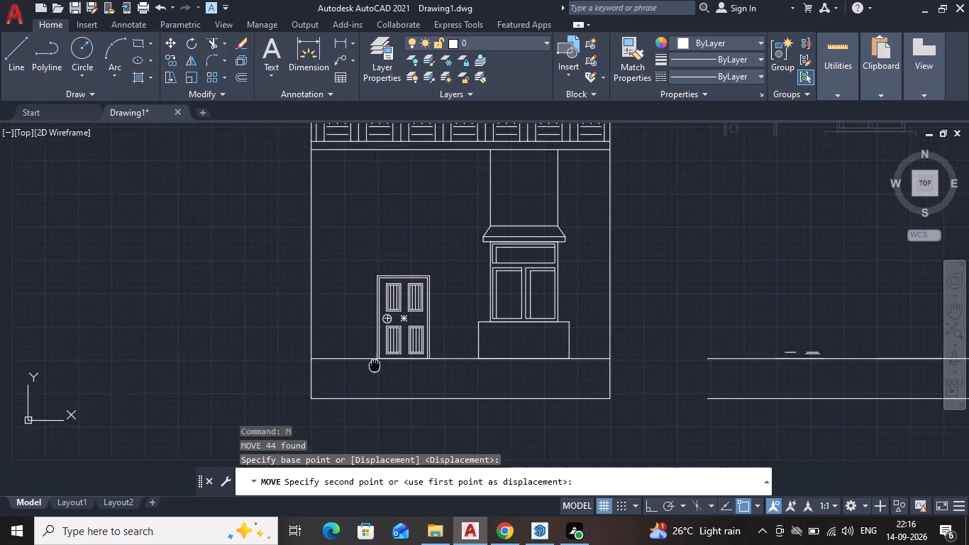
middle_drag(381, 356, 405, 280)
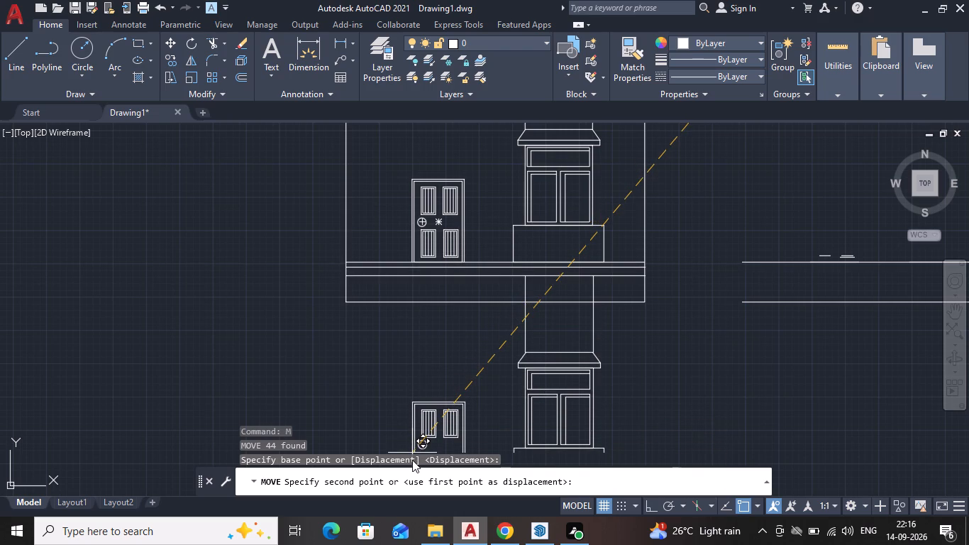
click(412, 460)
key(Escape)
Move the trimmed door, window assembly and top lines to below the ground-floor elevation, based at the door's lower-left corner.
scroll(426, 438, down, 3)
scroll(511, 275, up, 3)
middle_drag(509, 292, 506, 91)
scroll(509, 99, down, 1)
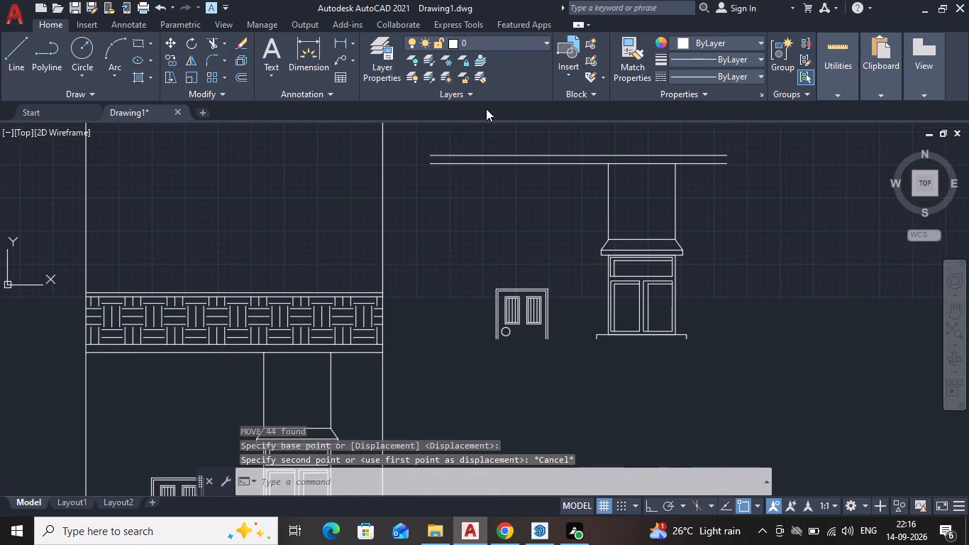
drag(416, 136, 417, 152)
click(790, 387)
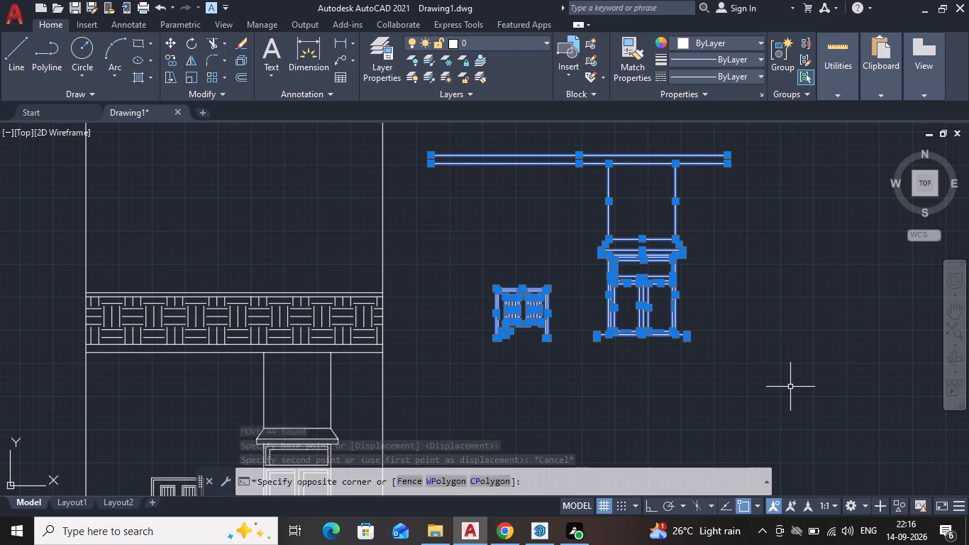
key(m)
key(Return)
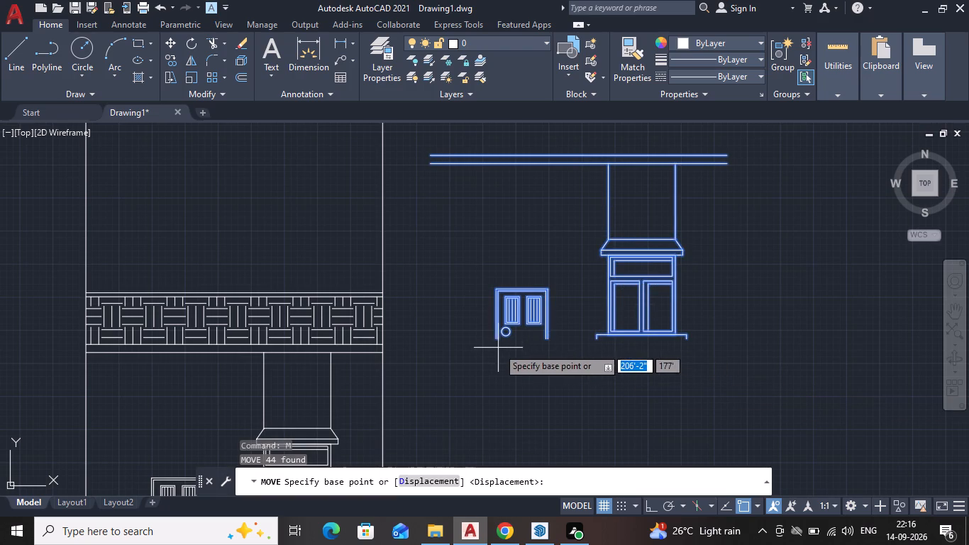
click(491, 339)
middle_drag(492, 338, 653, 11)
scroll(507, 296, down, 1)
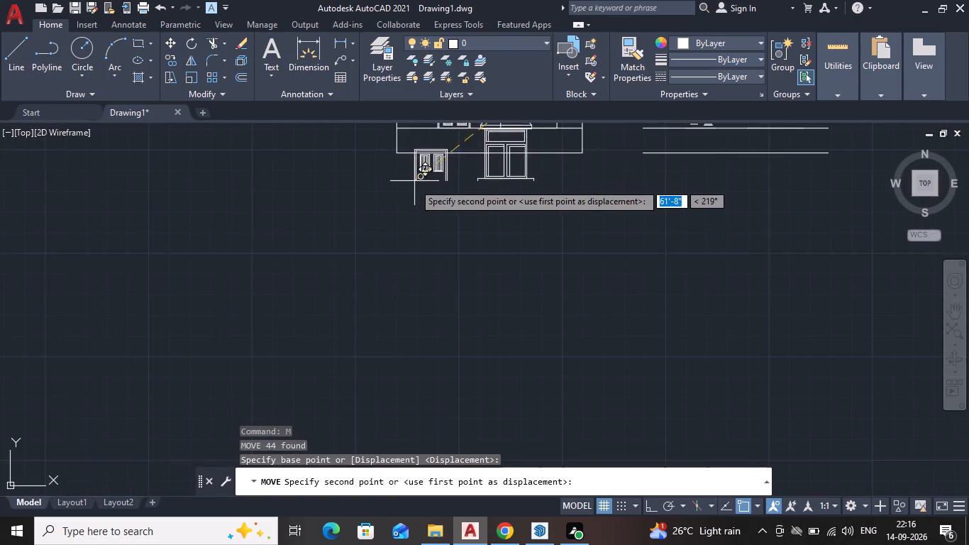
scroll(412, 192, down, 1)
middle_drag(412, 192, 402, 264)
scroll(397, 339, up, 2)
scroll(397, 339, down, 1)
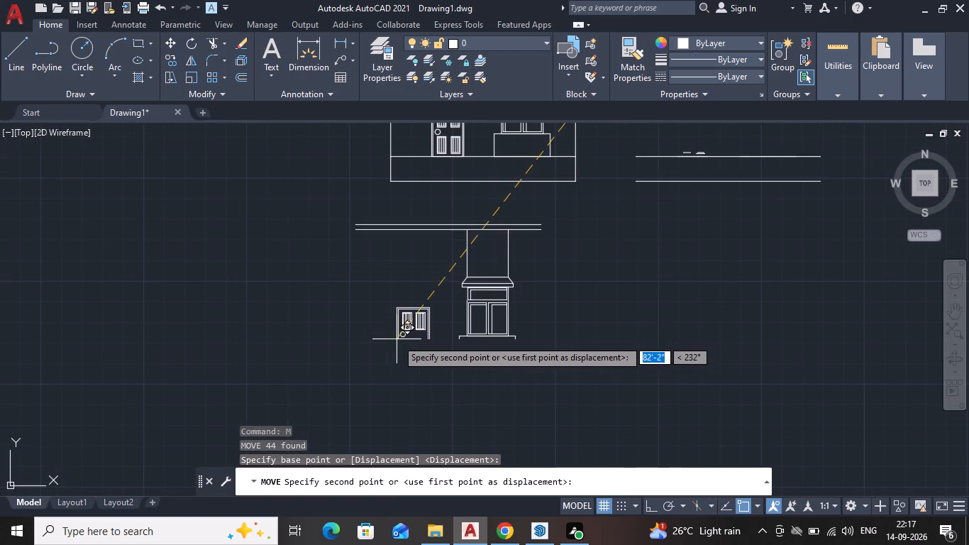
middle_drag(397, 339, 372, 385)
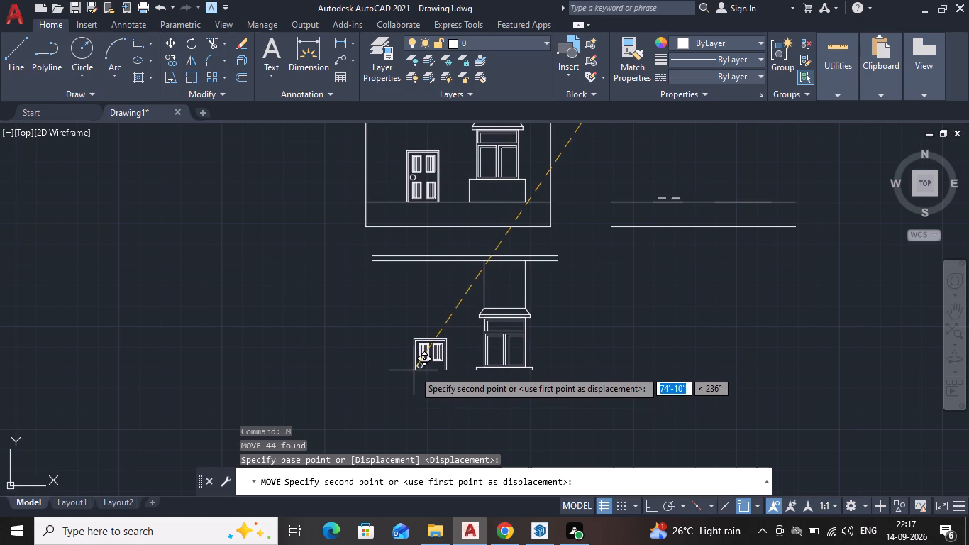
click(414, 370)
Move the trimmed door, window assembly and top lines onto the hatched parapet's top line, based at the door's lower-left corner with Ortho off.
drag(350, 233, 353, 265)
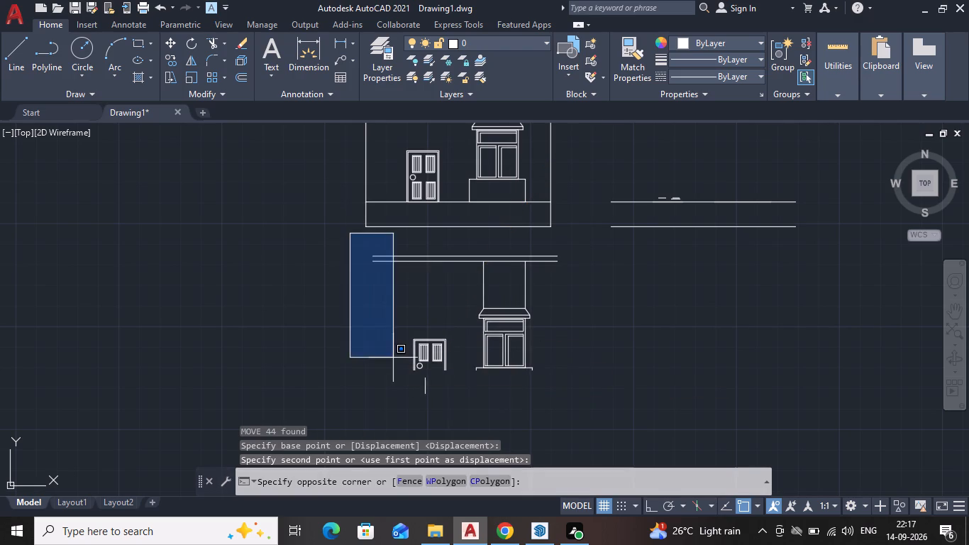
click(613, 413)
key(m)
key(Return)
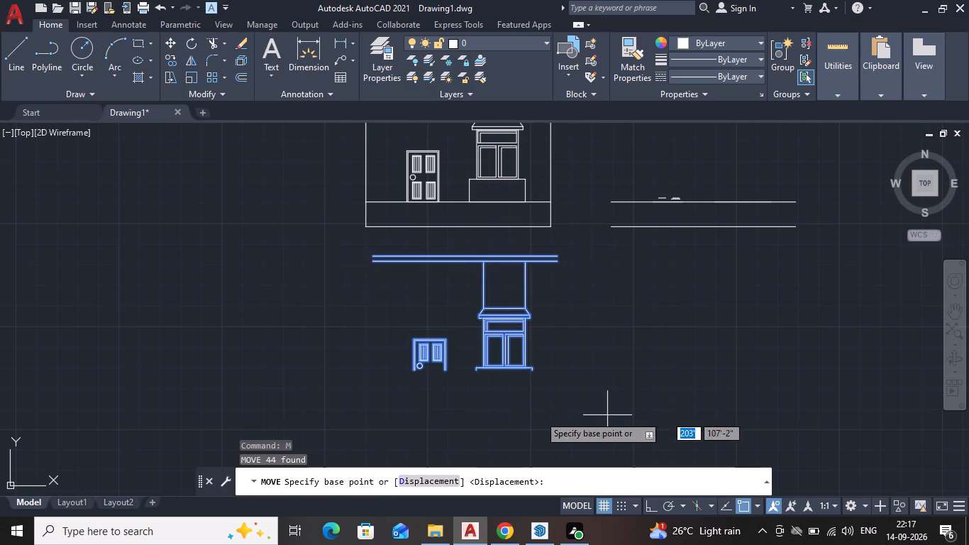
click(406, 373)
middle_drag(436, 283, 419, 356)
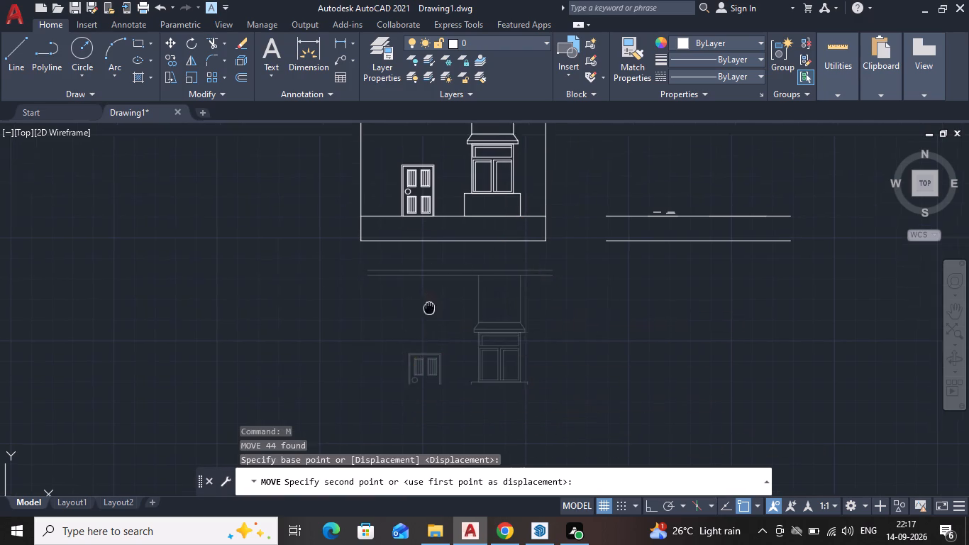
middle_drag(419, 356, 388, 497)
scroll(414, 385, down, 1)
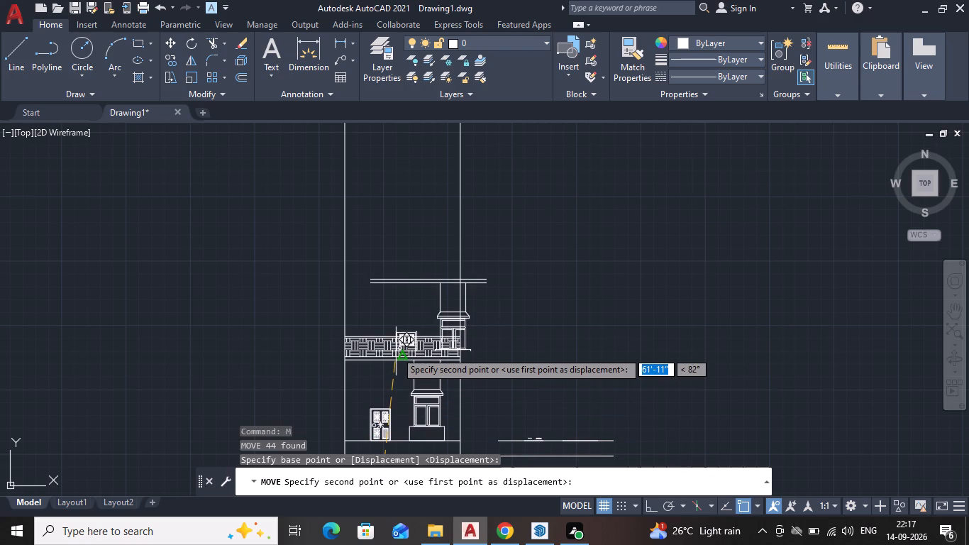
key(ctrl+F8)
scroll(396, 341, up, 3)
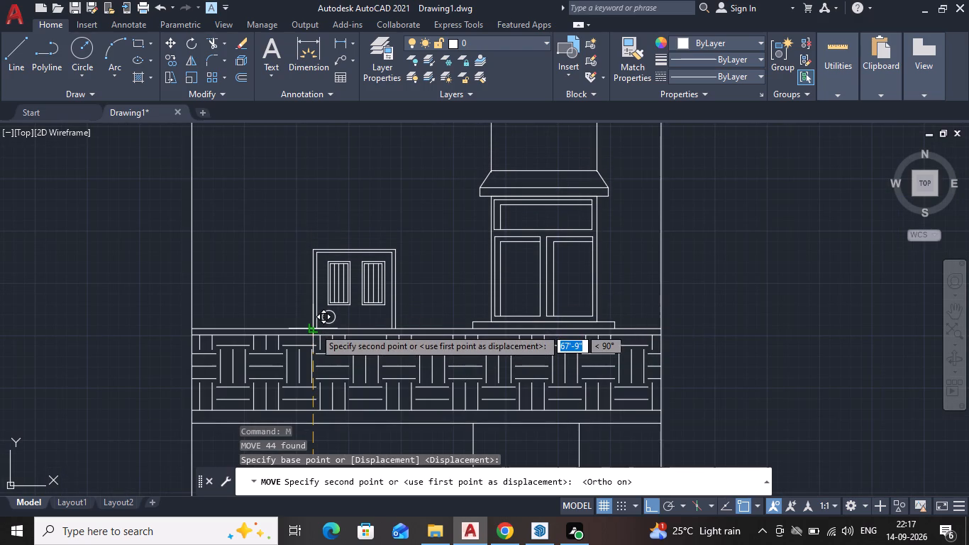
scroll(318, 323, down, 1)
middle_drag(318, 323, 331, 345)
middle_drag(336, 346, 375, 258)
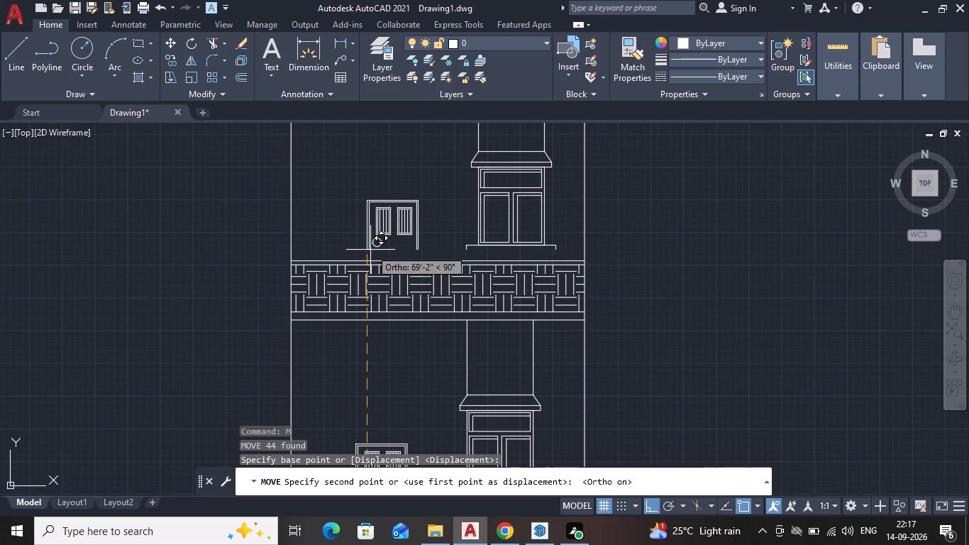
key(ctrl+F8)
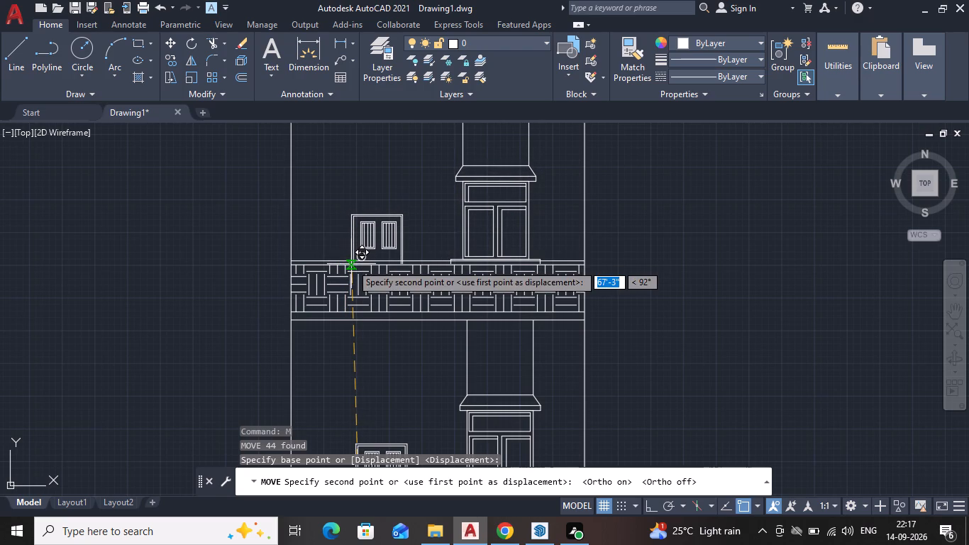
scroll(351, 264, up, 2)
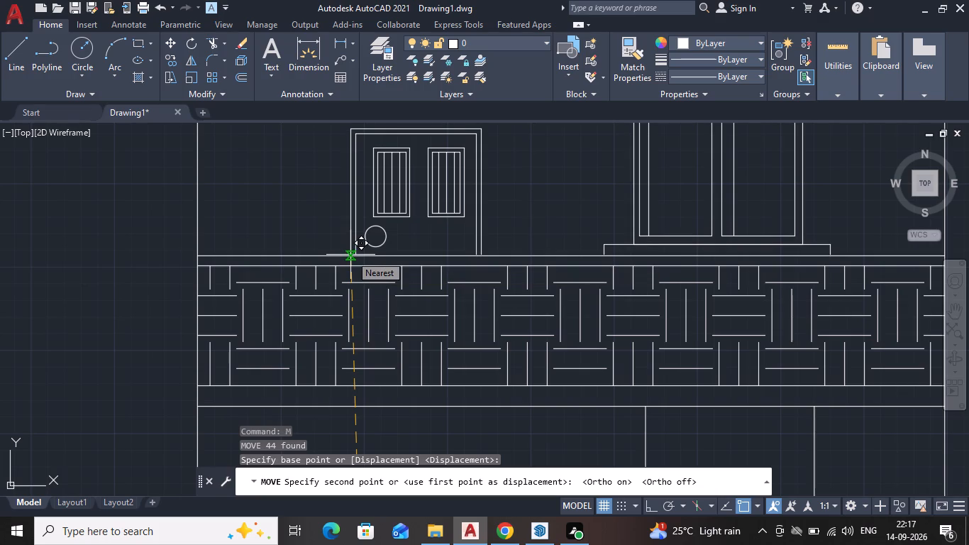
click(350, 255)
key(Escape)
Erase the sill line beneath the upper-floor window and the two short vertical lines at its ends.
scroll(475, 253, down, 1)
middle_drag(475, 253, 285, 281)
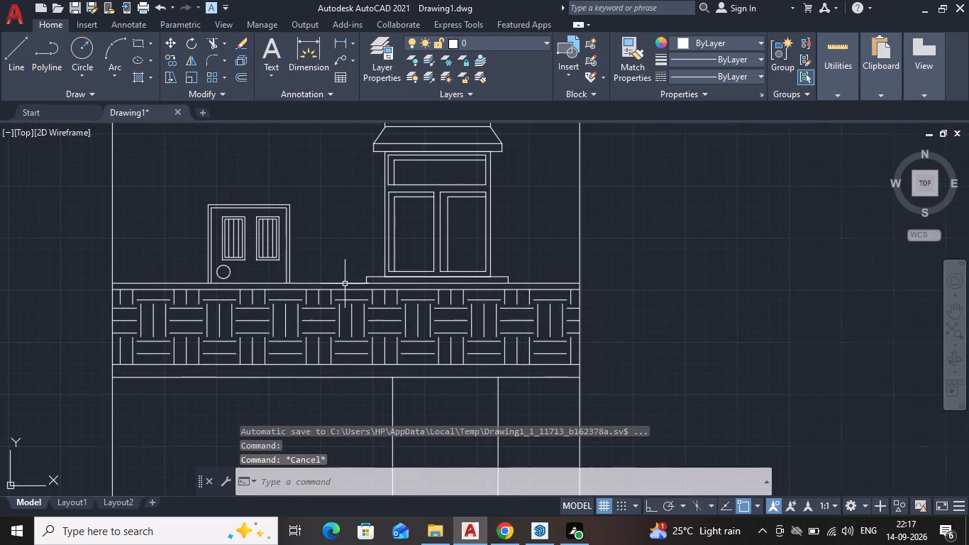
scroll(382, 265, up, 3)
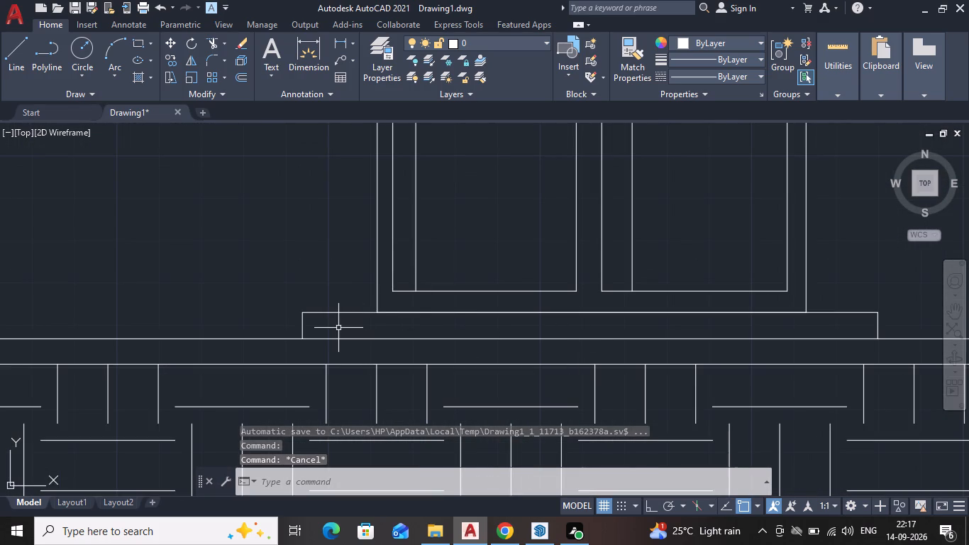
click(331, 311)
key(Delete)
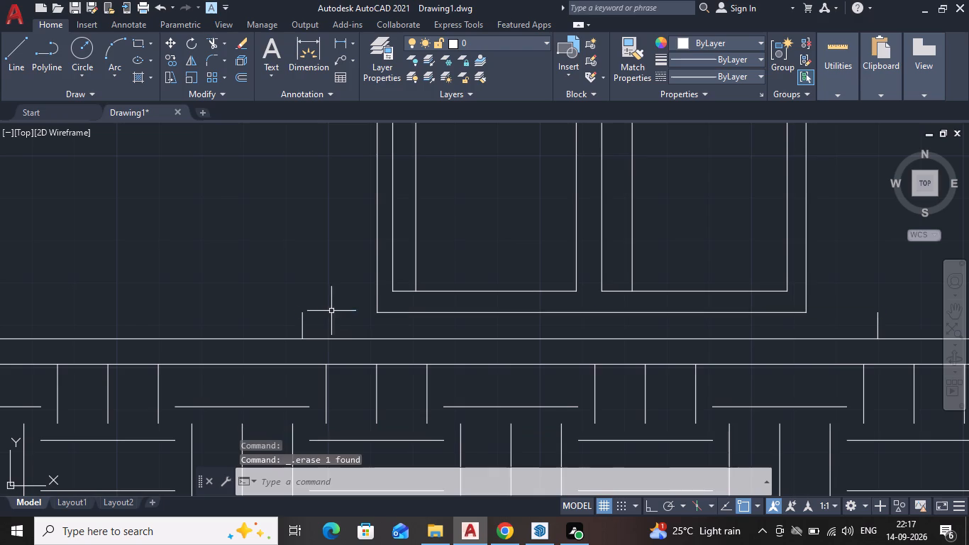
click(300, 325)
key(Delete)
click(302, 328)
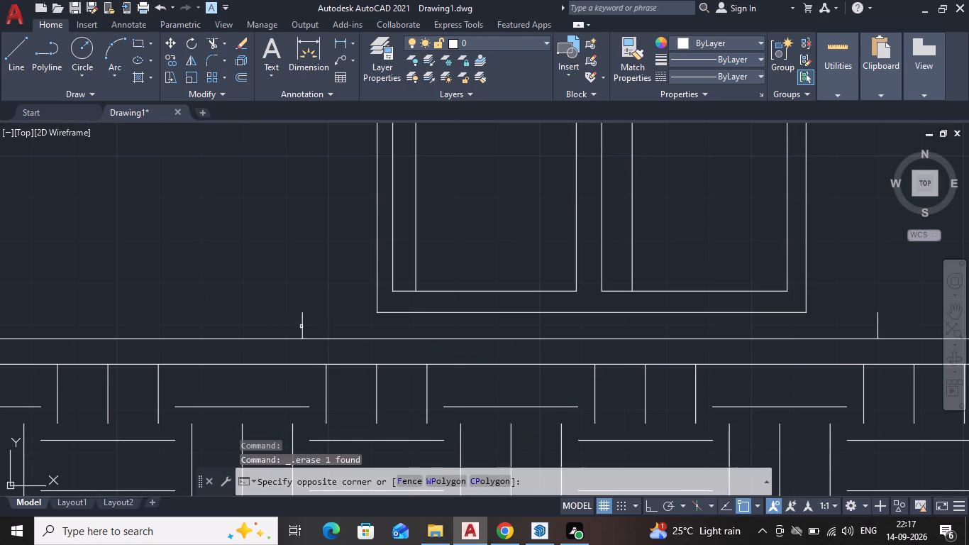
click(304, 326)
key(Delete)
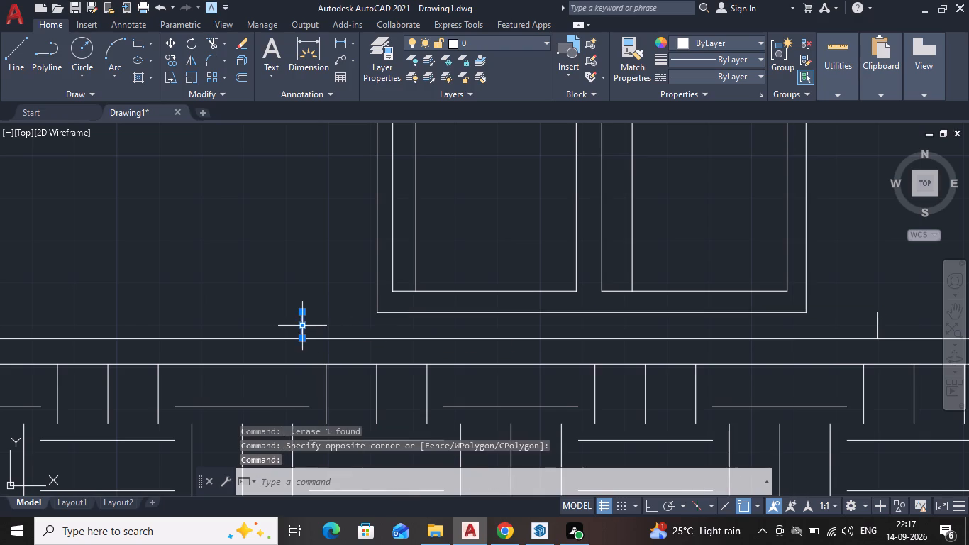
click(879, 326)
key(Delete)
Examine the upper-floor door and window above the parapet against the ground-floor door and window.
scroll(817, 333, down, 5)
middle_drag(709, 255, 633, 257)
scroll(709, 255, down, 1)
scroll(637, 261, up, 2)
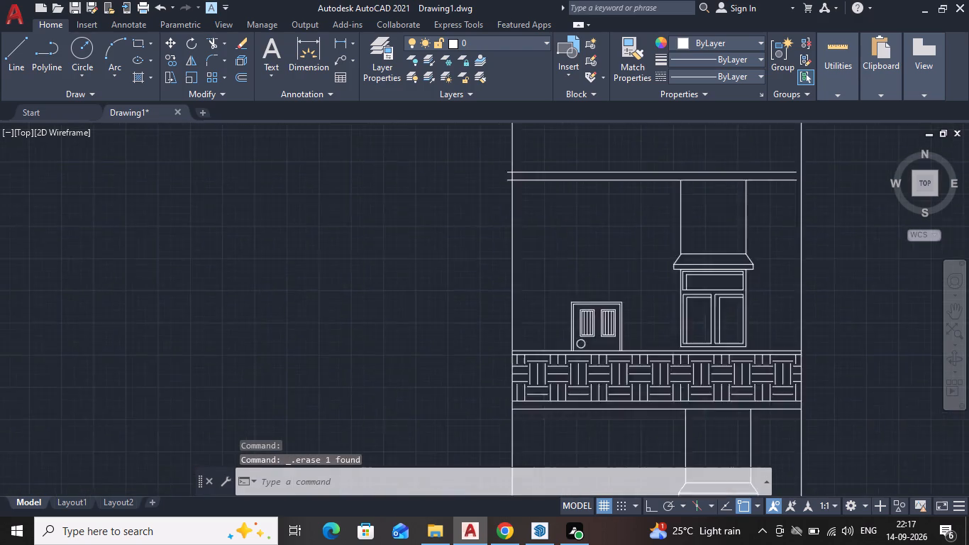
scroll(637, 263, up, 2)
middle_drag(616, 312, 665, 176)
scroll(563, 226, up, 1)
scroll(794, 279, down, 2)
middle_drag(794, 279, 550, 279)
scroll(760, 327, down, 1)
middle_drag(751, 316, 666, 138)
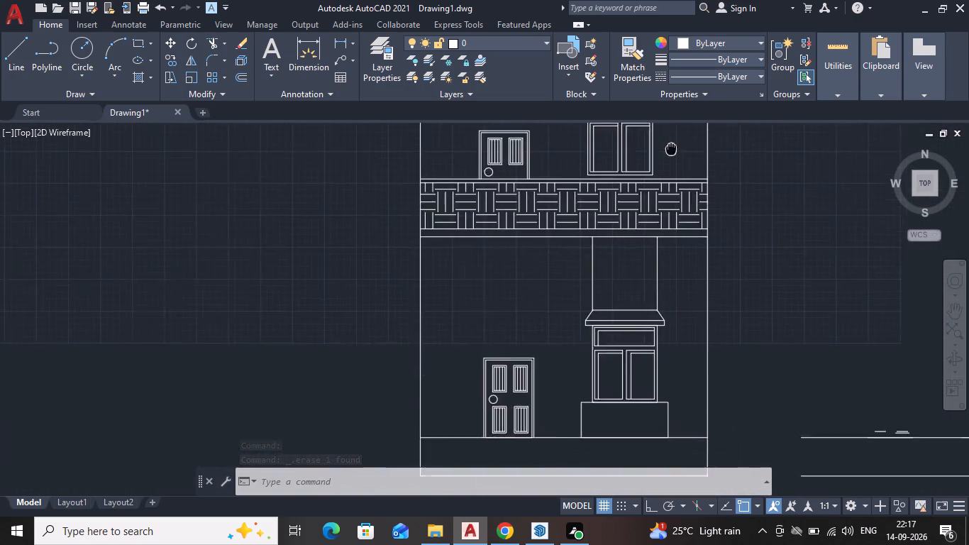
middle_drag(666, 138, 655, 112)
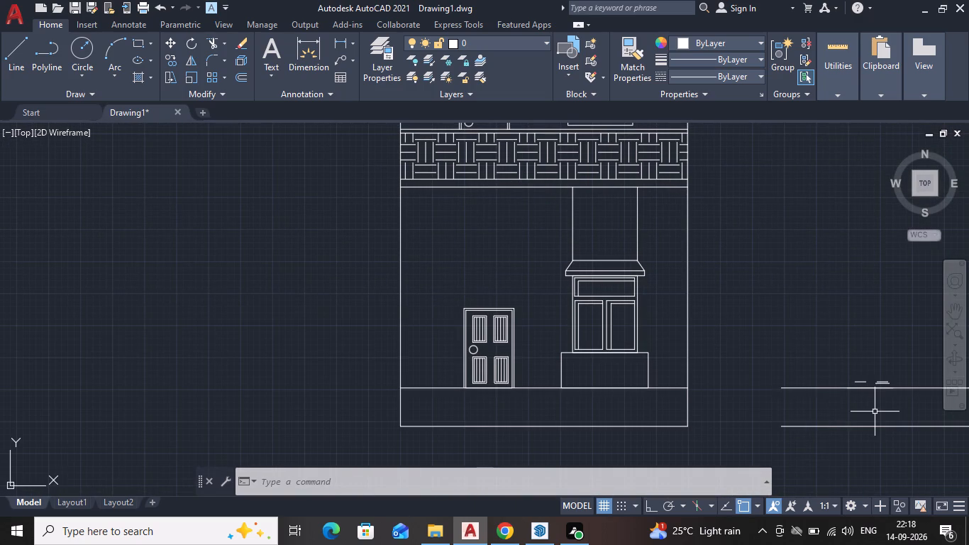
middle_drag(645, 283, 627, 463)
scroll(597, 313, up, 2)
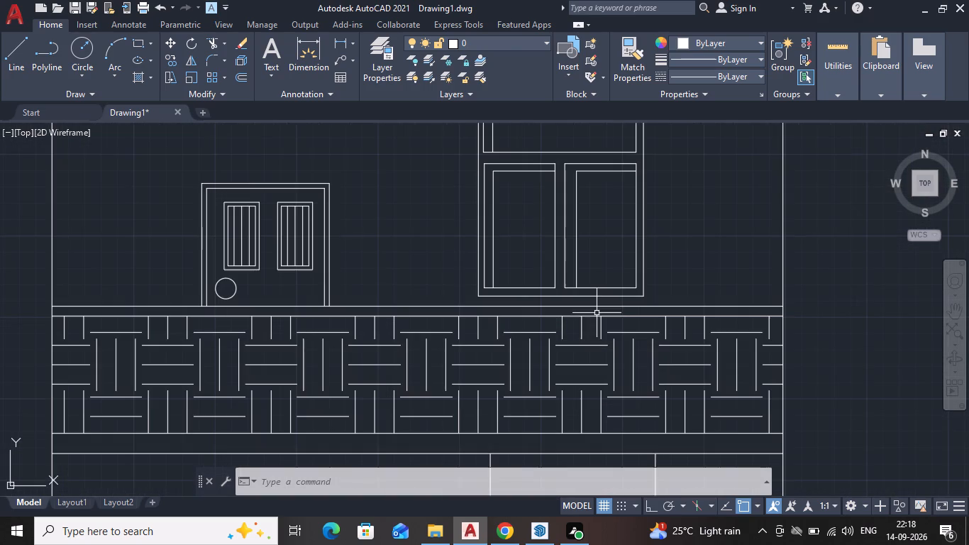
scroll(568, 245, down, 2)
middle_drag(568, 257, 534, 383)
scroll(518, 332, up, 2)
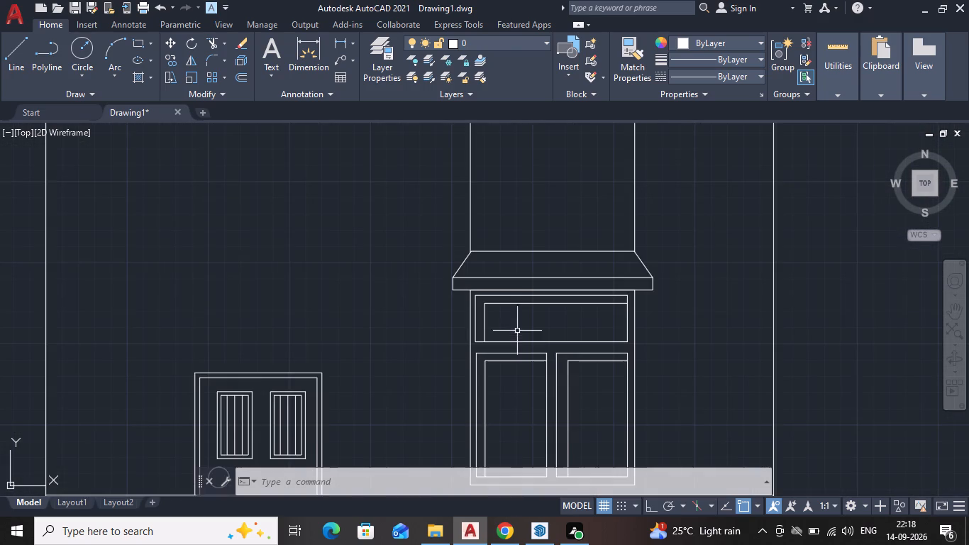
Move the upper-floor window, canopy and vertical lines down 6" onto the parapet's top line, based at the window frame's lower-left corner.
scroll(504, 311, down, 1)
middle_drag(504, 311, 522, 280)
scroll(484, 184, down, 1)
middle_drag(484, 186, 475, 200)
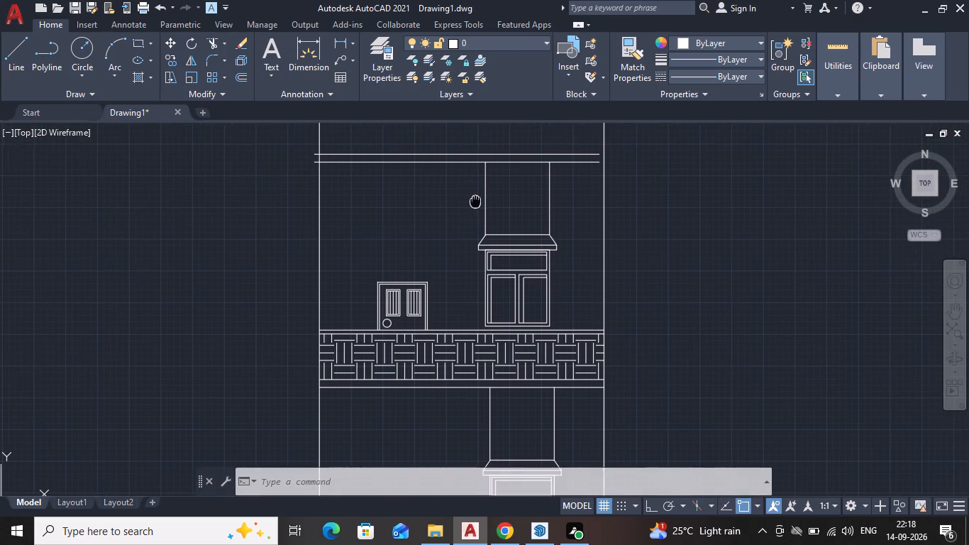
middle_drag(475, 200, 473, 200)
drag(469, 150, 469, 159)
scroll(563, 334, up, 3)
click(546, 325)
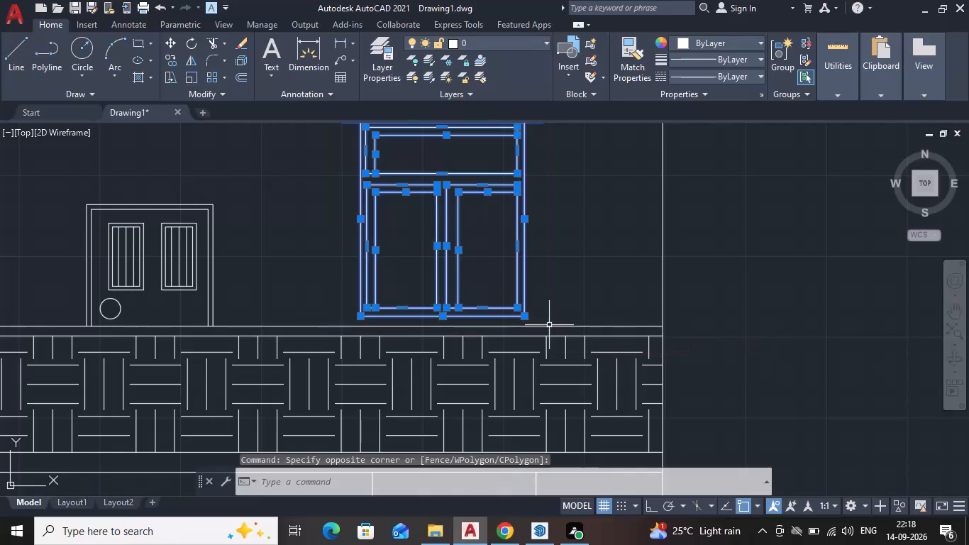
key(m)
key(Return)
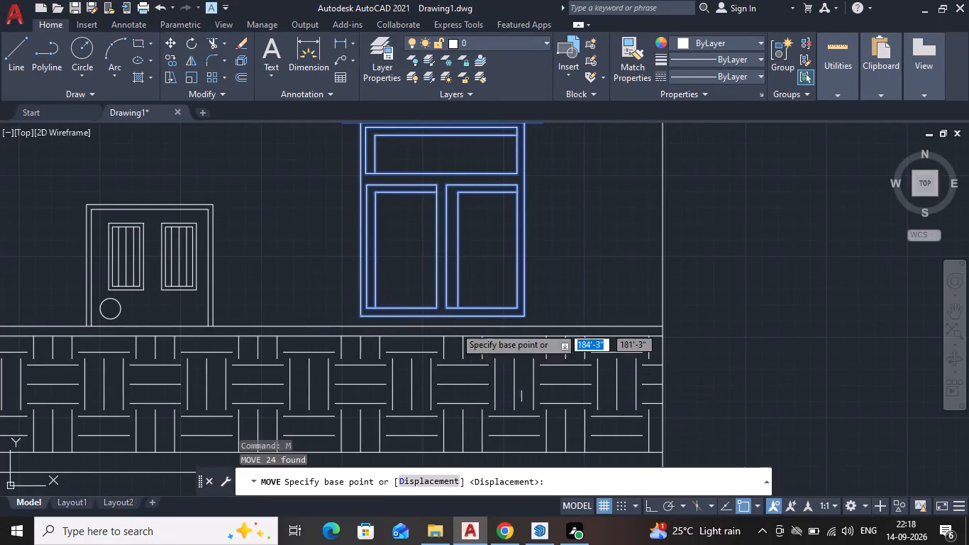
scroll(369, 280, up, 2)
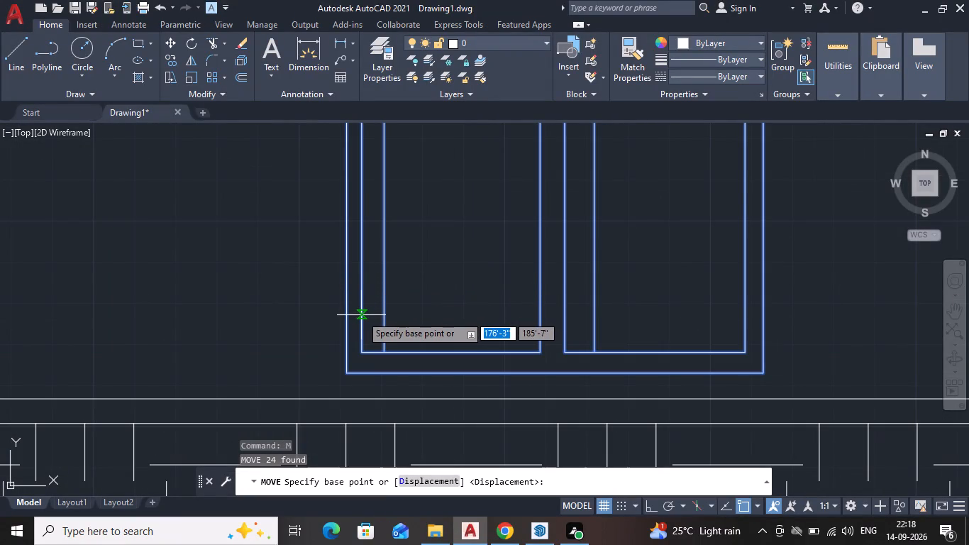
click(342, 372)
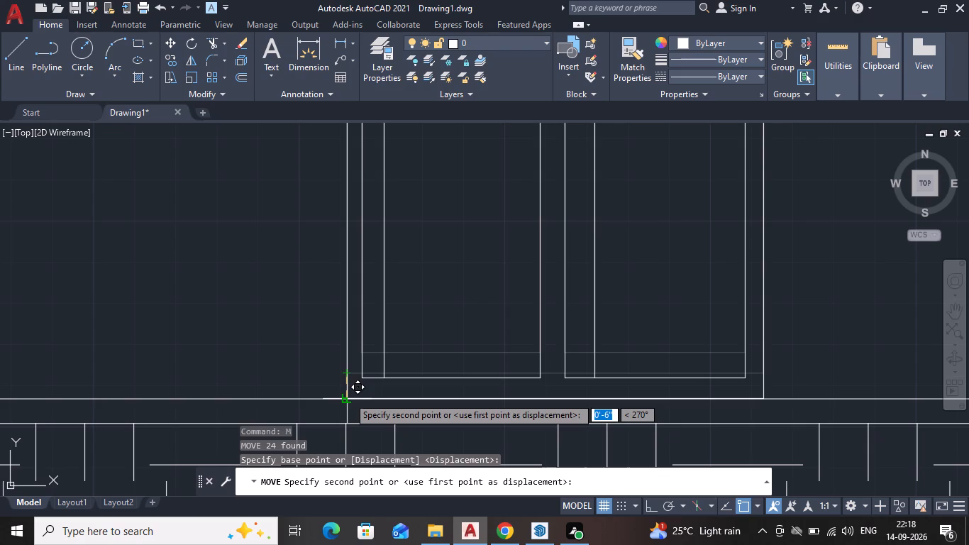
click(348, 397)
Examine the upper-floor door and window above the parapet against the full ground-floor door and window.
scroll(489, 368, down, 4)
scroll(497, 231, up, 1)
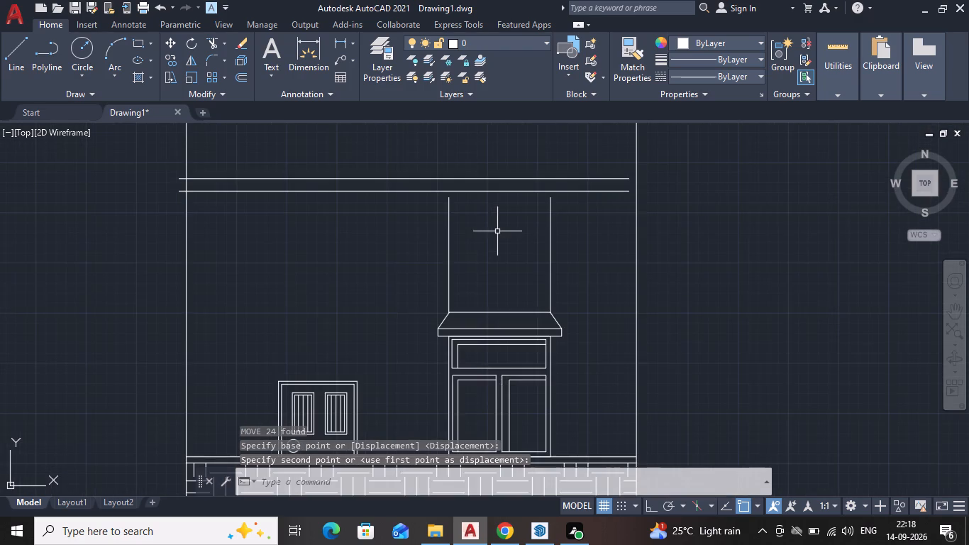
scroll(507, 248, down, 1)
middle_drag(509, 252, 549, 164)
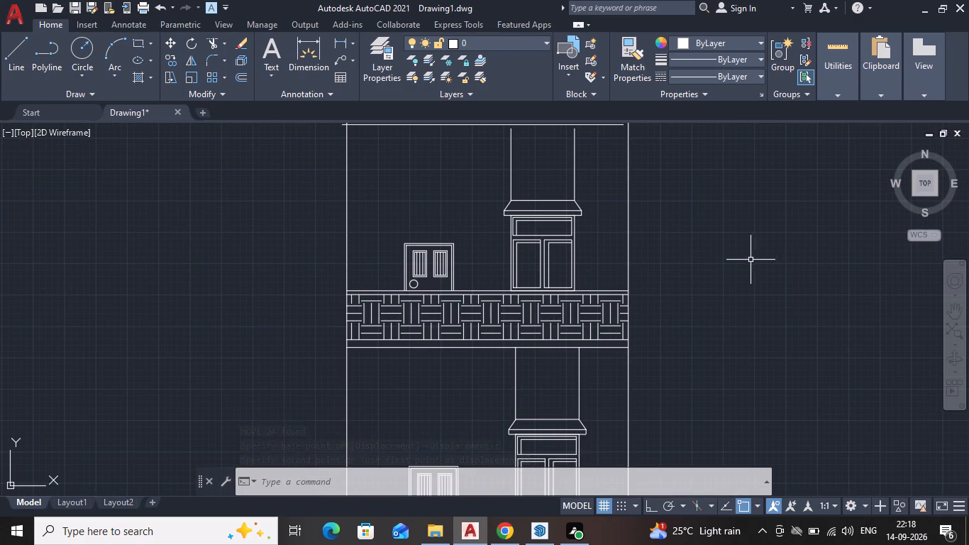
scroll(404, 336, up, 1)
middle_drag(404, 329, 428, 209)
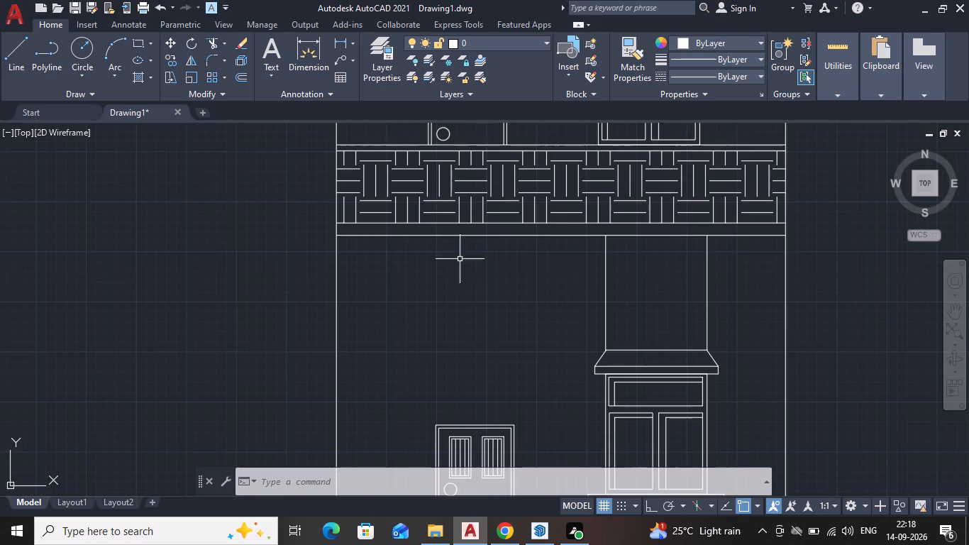
scroll(457, 262, down, 3)
scroll(464, 287, up, 2)
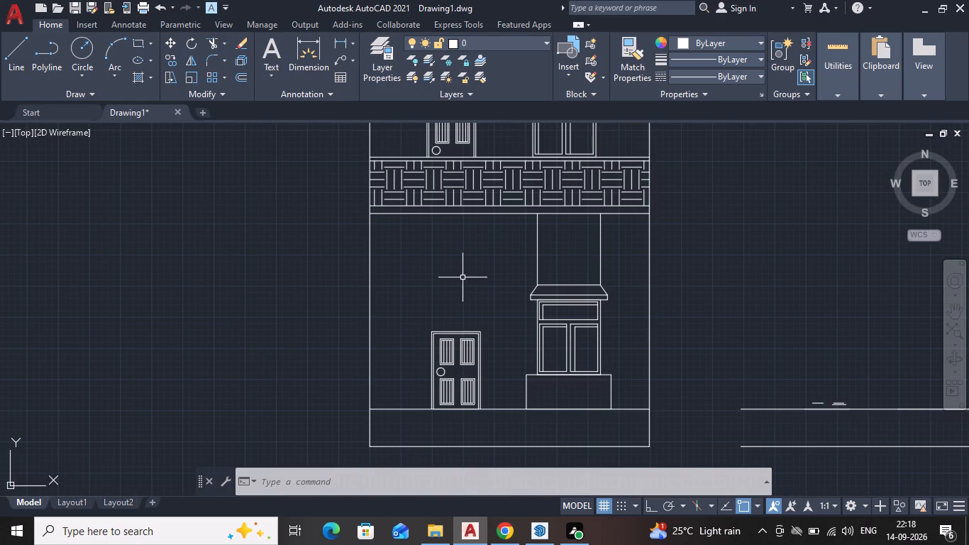
middle_drag(460, 275, 491, 373)
scroll(460, 275, down, 1)
scroll(467, 290, up, 3)
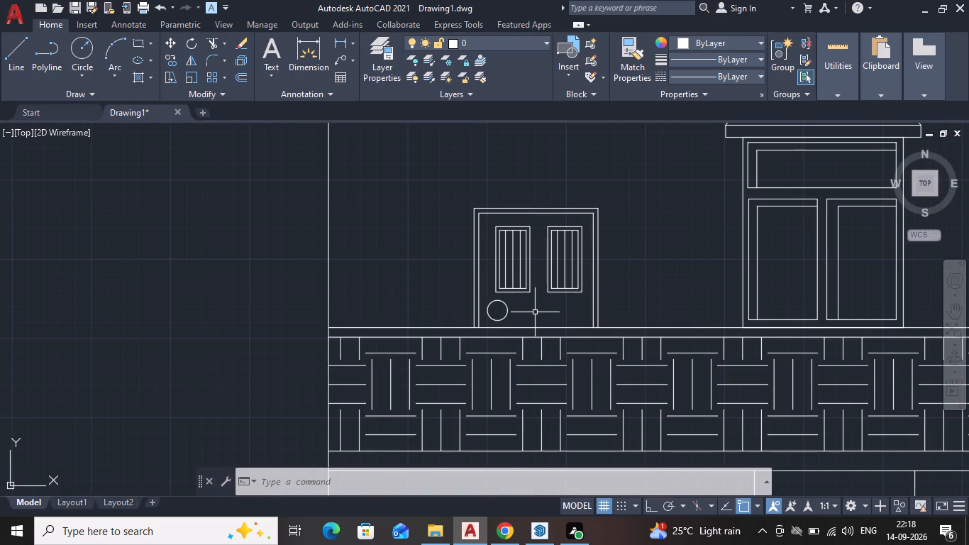
Draw a three-sided outline about 1'-9" wide and 3" high on the parapet's top line, below the upper-floor door's left panel, with Ortho on.
scroll(514, 317, up, 2)
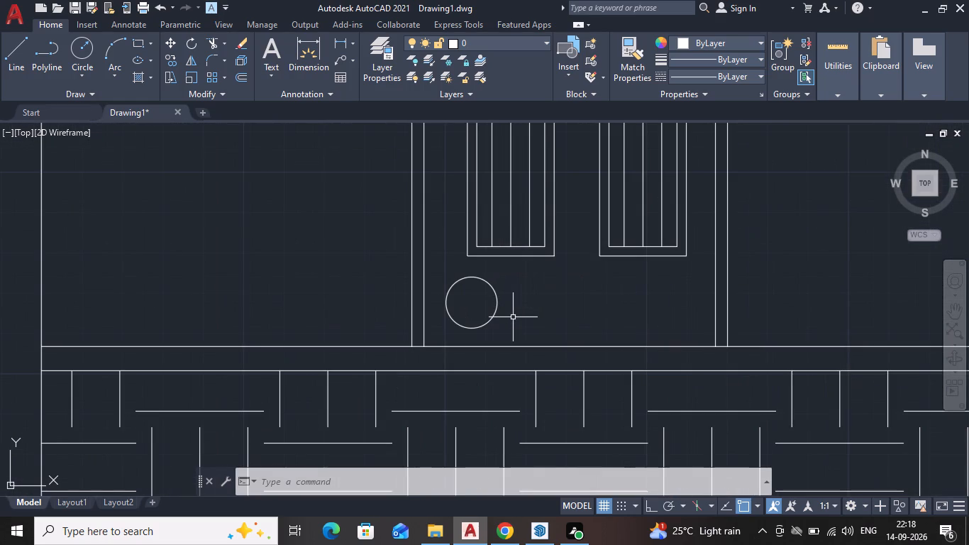
key(l)
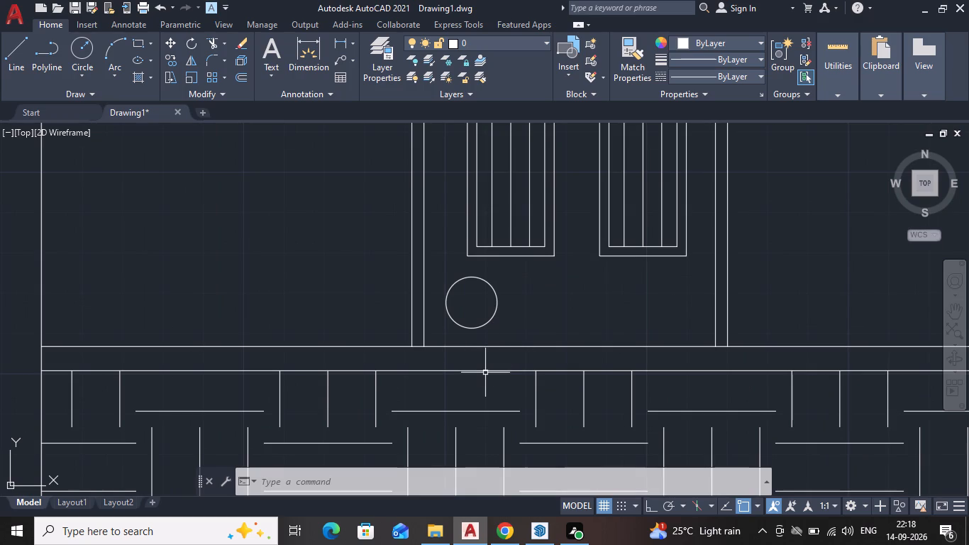
key(Return)
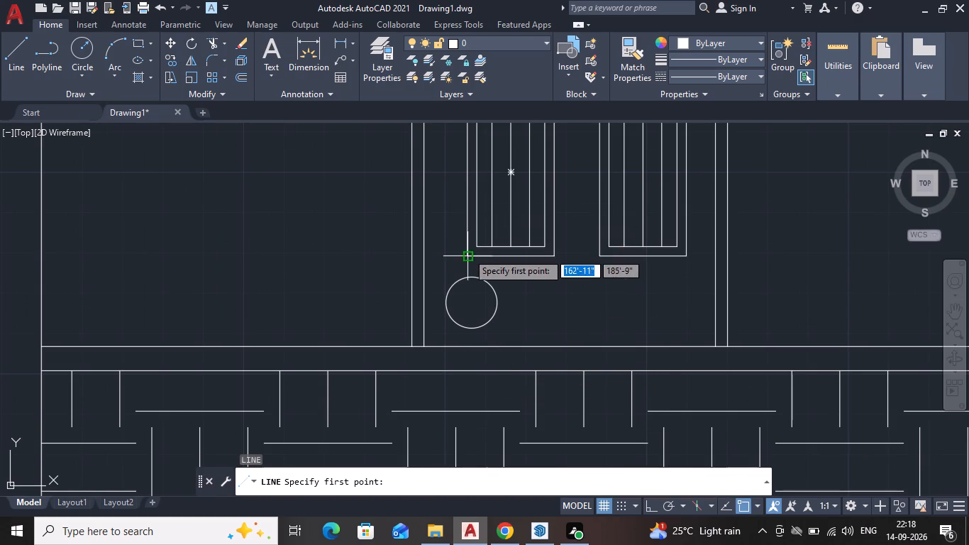
click(469, 348)
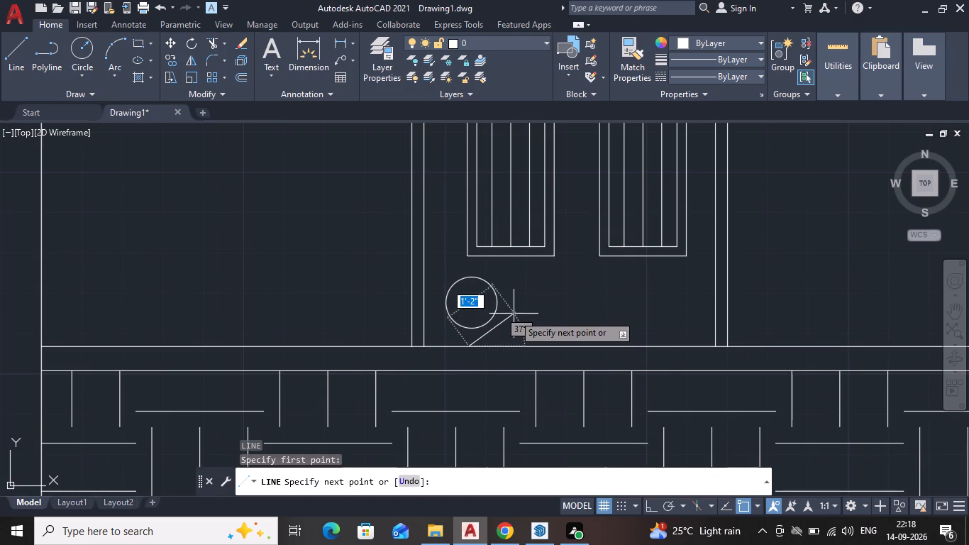
key(ctrl+F8)
scroll(387, 380, up, 3)
scroll(727, 203, down, 2)
middle_drag(713, 225, 516, 312)
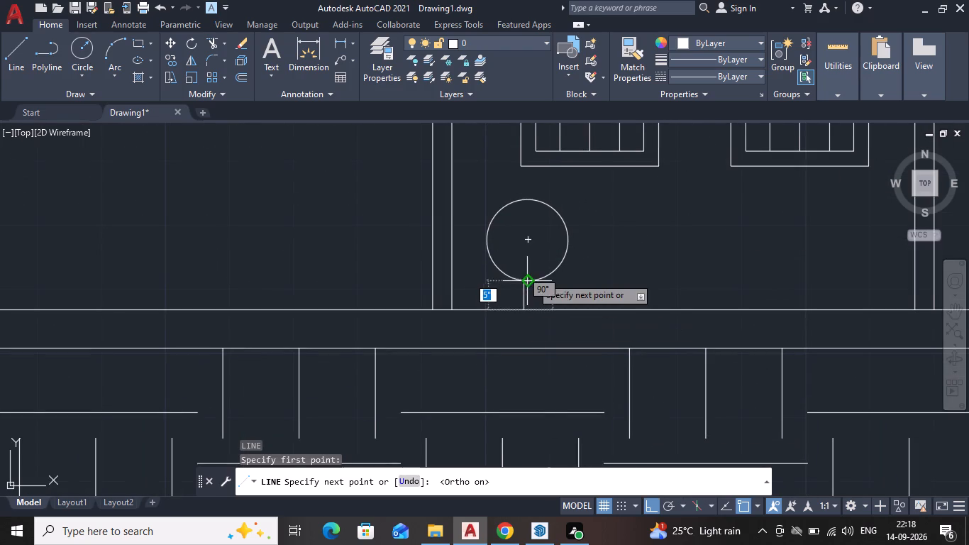
click(525, 292)
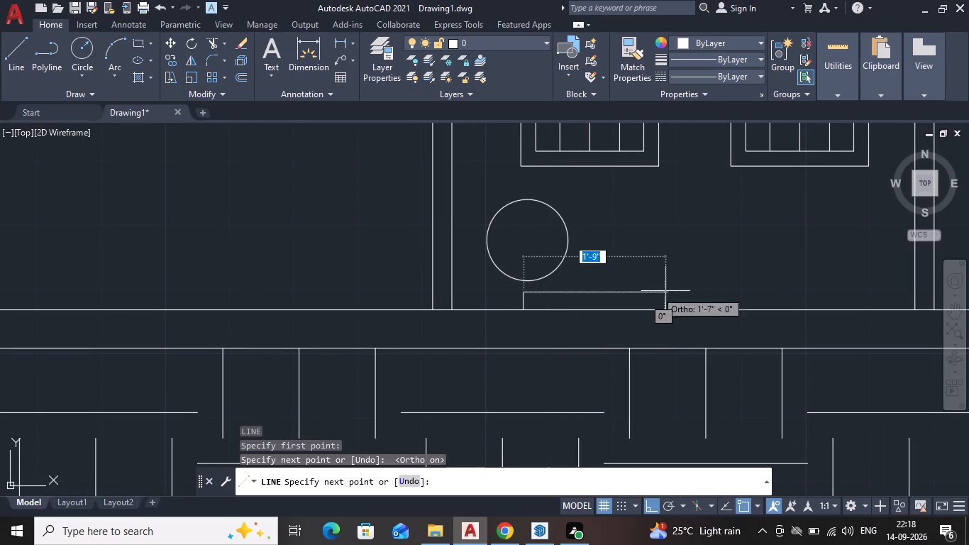
click(664, 291)
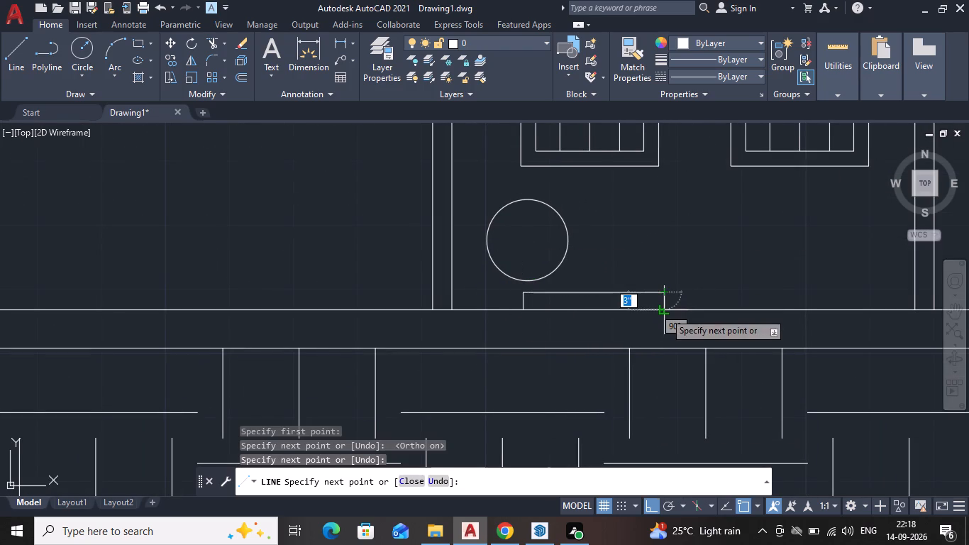
click(665, 312)
key(Escape)
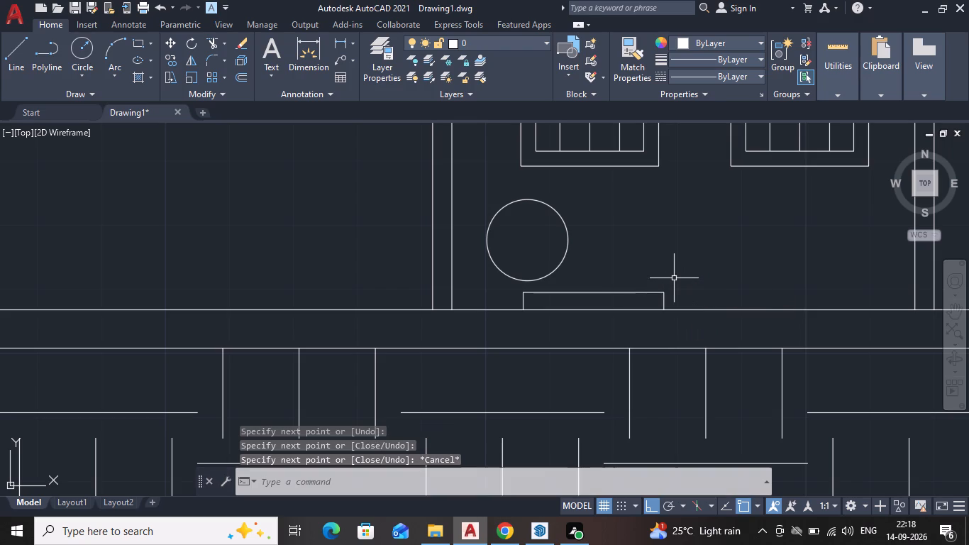
Move the three-line panel outline about 2'-9" right along the parapet's top line, beneath the door's right panel.
scroll(848, 259, down, 1)
middle_drag(816, 294, 639, 287)
scroll(816, 294, down, 1)
scroll(630, 272, up, 2)
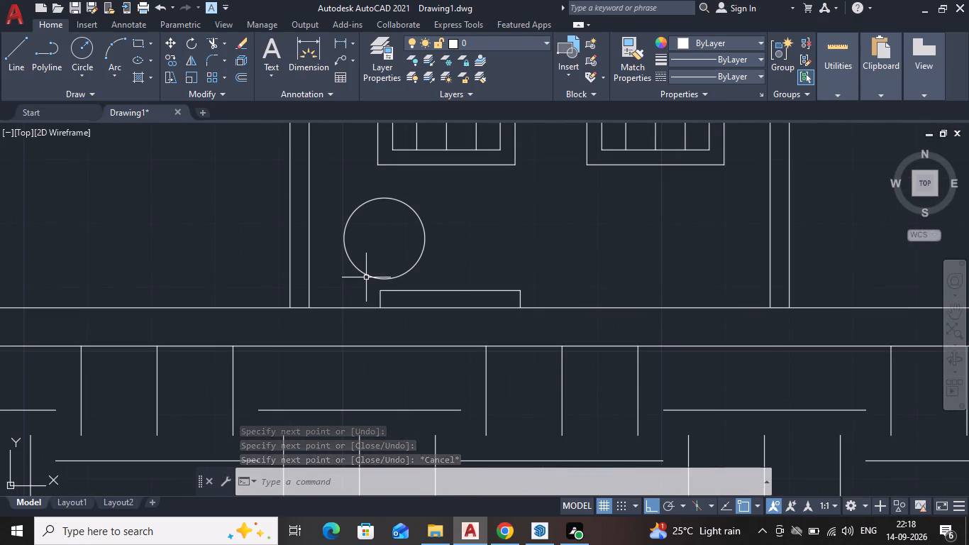
click(366, 277)
click(400, 320)
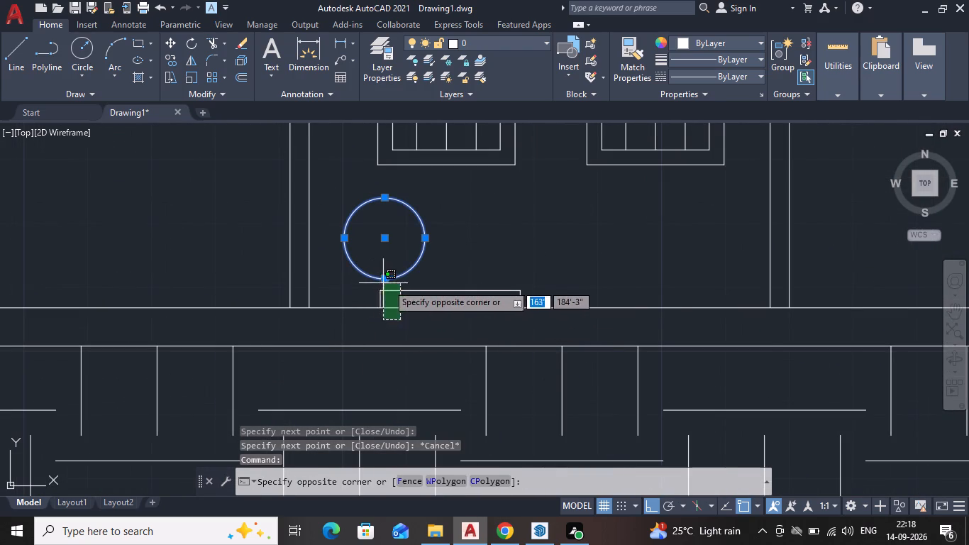
click(468, 284)
click(371, 285)
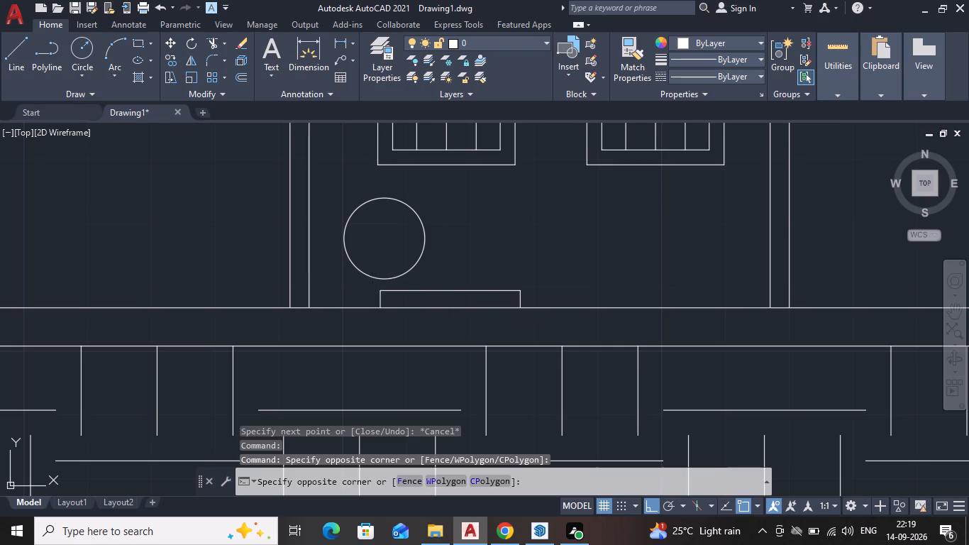
click(540, 316)
key(m)
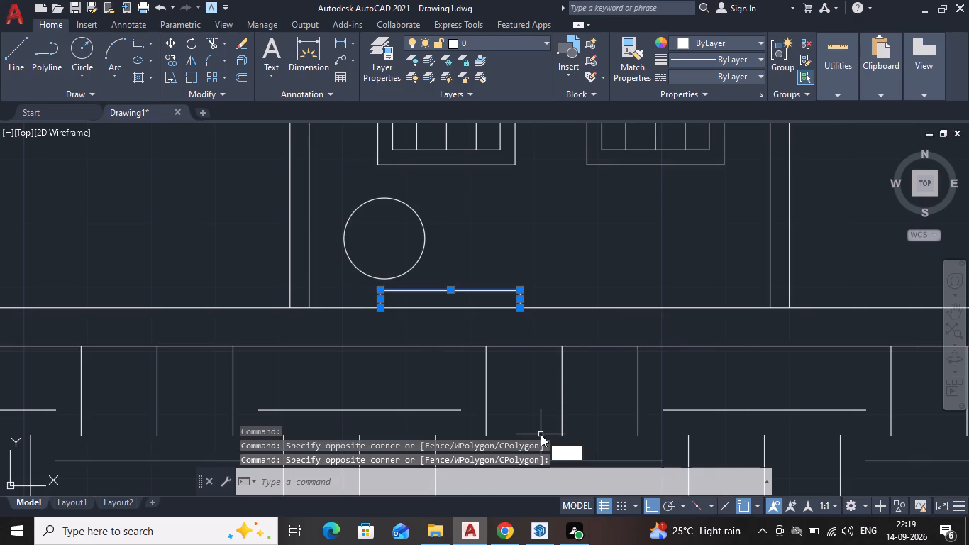
key(Return)
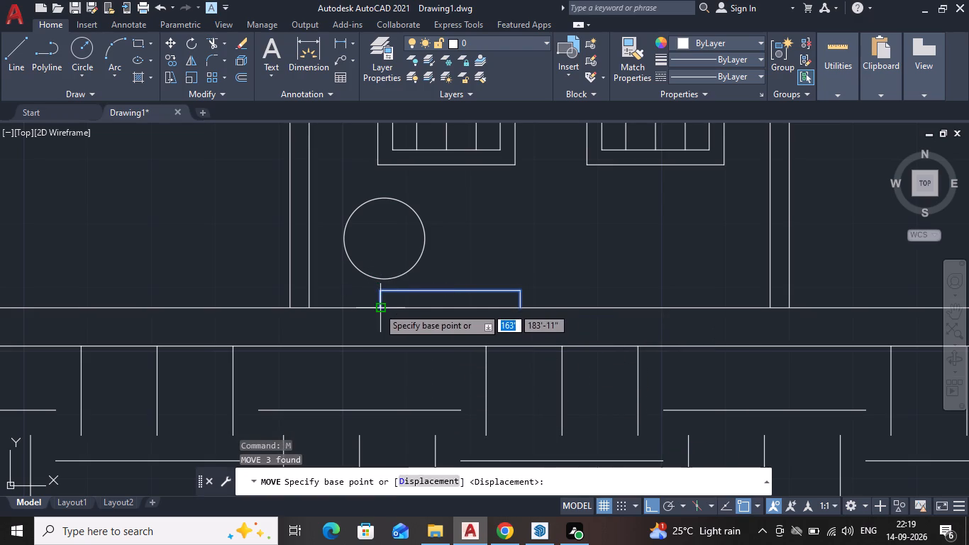
click(376, 310)
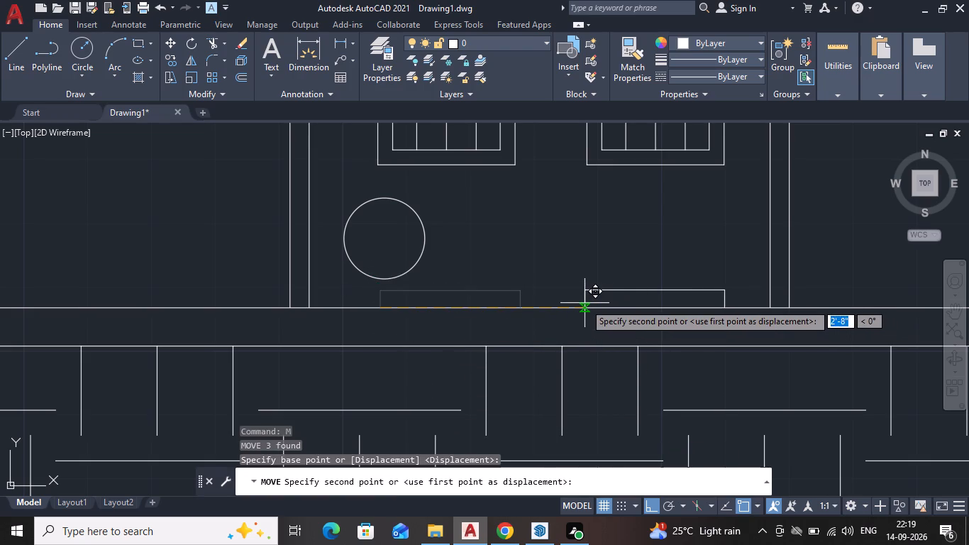
click(592, 301)
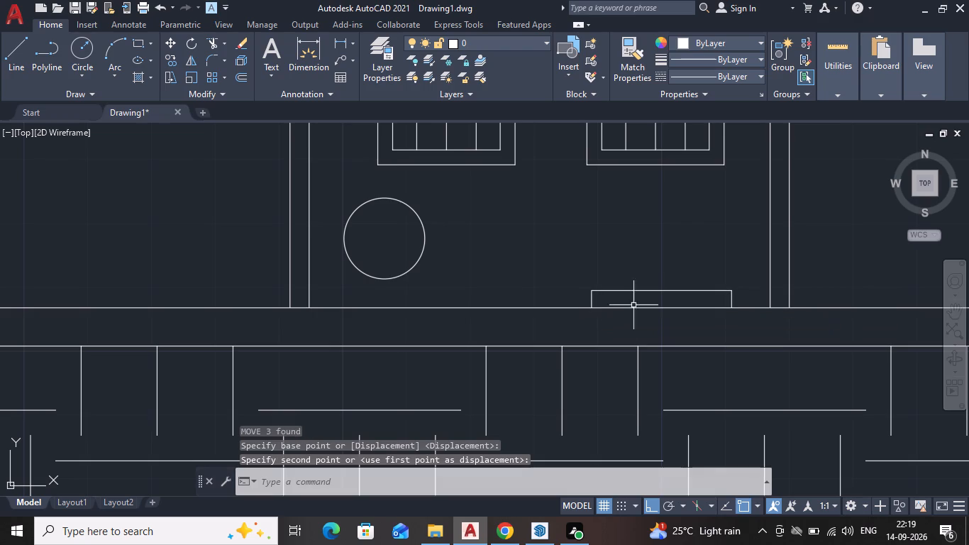
Copy the three-line panel outline about 2'-9" left along the parapet's top line, beneath the door's left panel.
click(585, 275)
drag(758, 309, 759, 315)
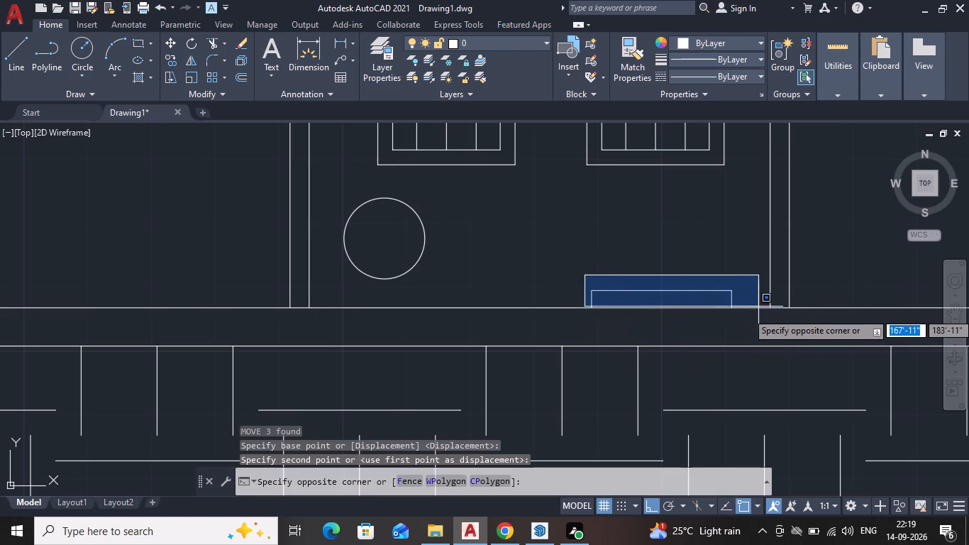
drag(759, 315, 758, 325)
text(CO)
key(Return)
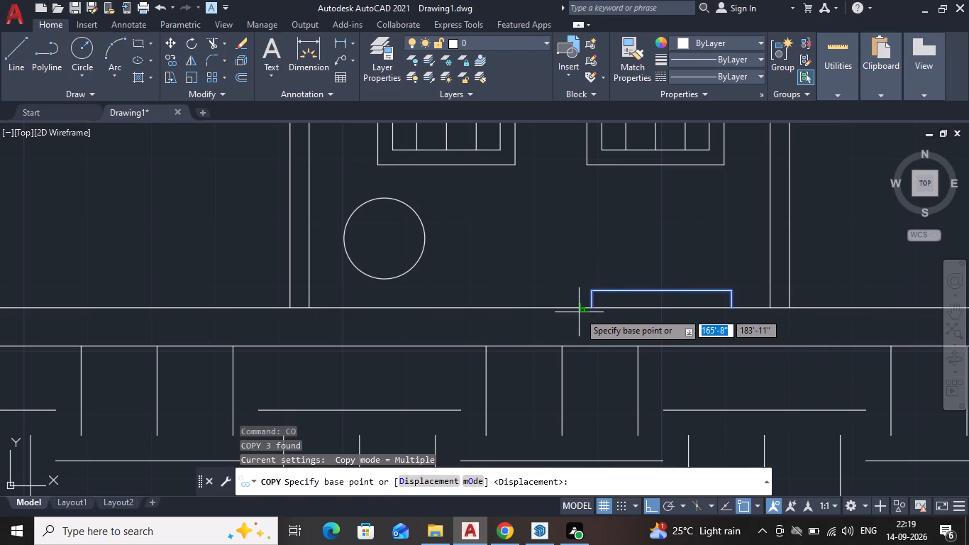
drag(593, 304, 584, 304)
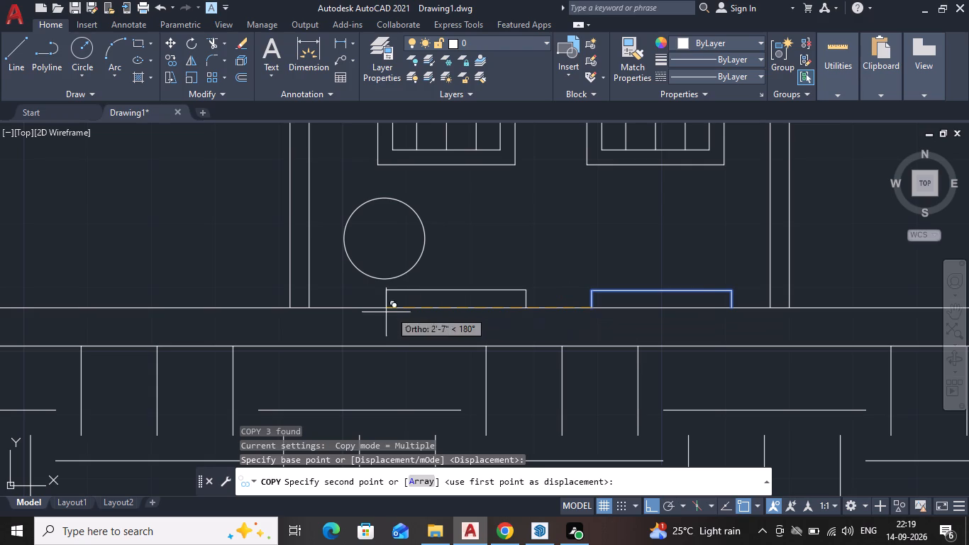
click(379, 306)
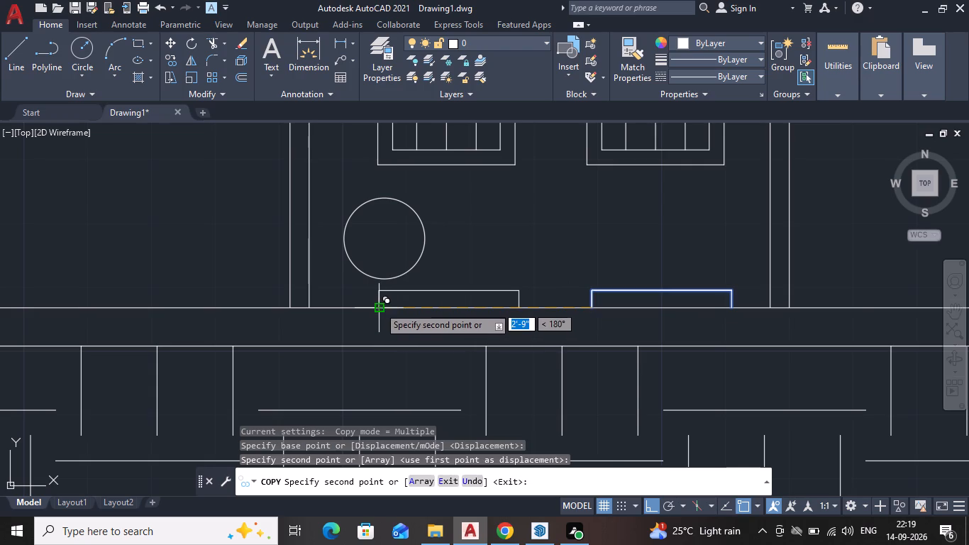
key(Escape)
Erase the upper-floor window frame's bottom line that overlaps the parapet's top line.
scroll(736, 231, down, 4)
middle_drag(748, 306, 438, 272)
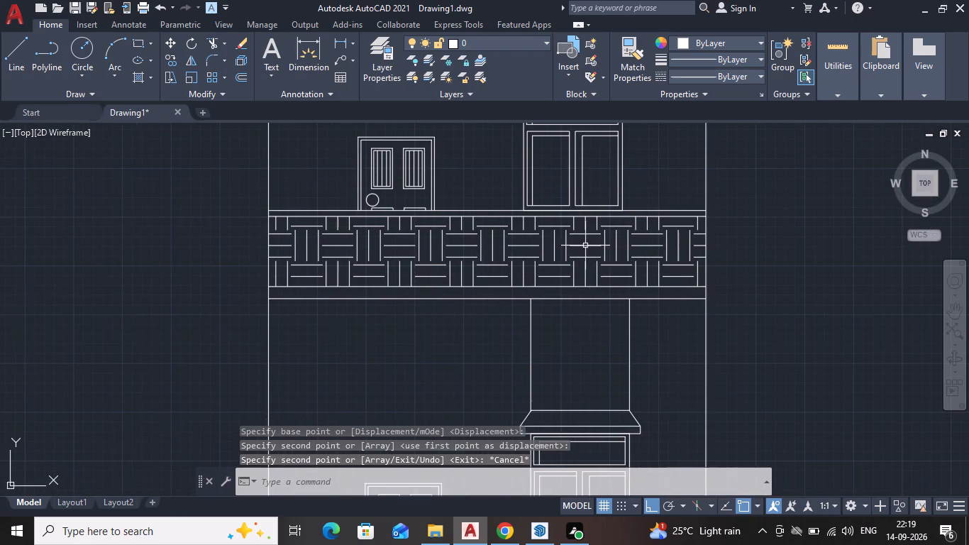
scroll(580, 212, up, 3)
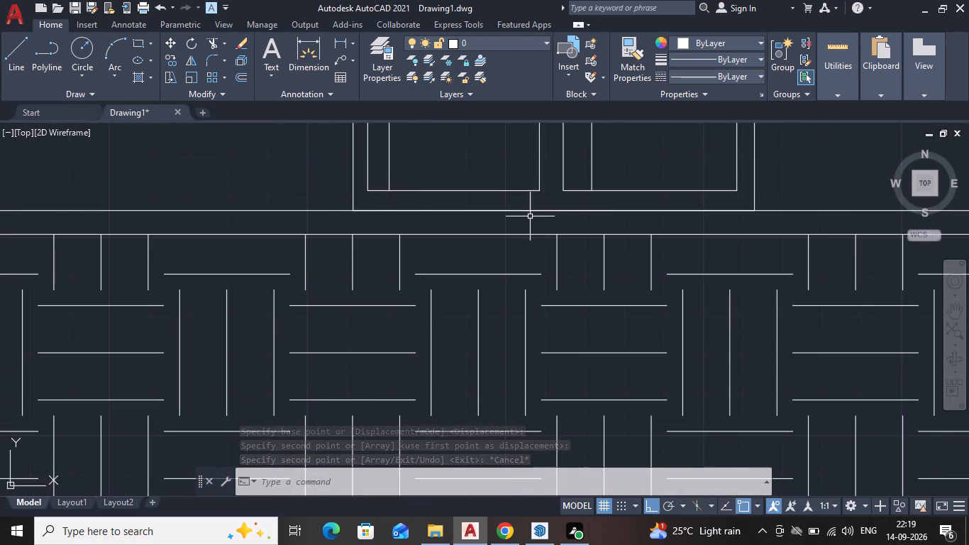
click(530, 211)
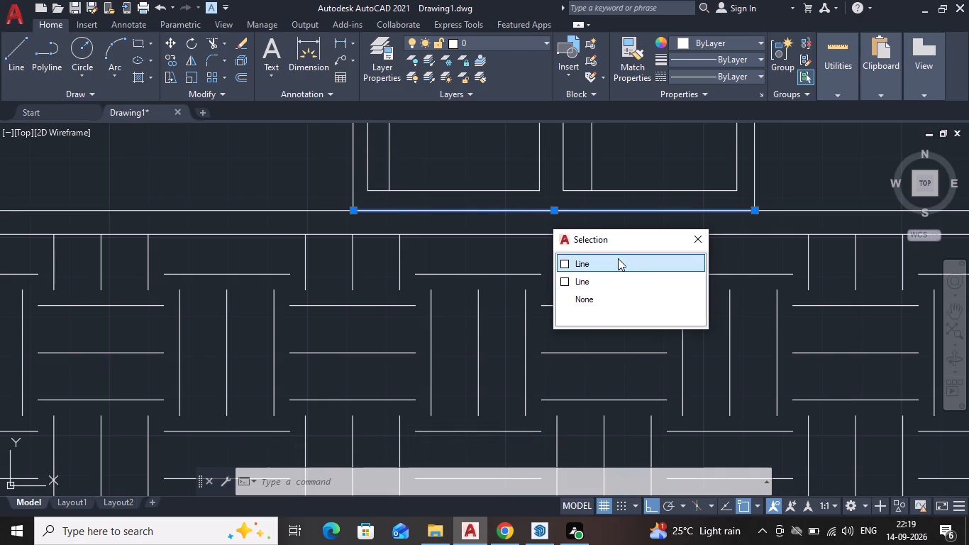
click(618, 258)
key(Delete)
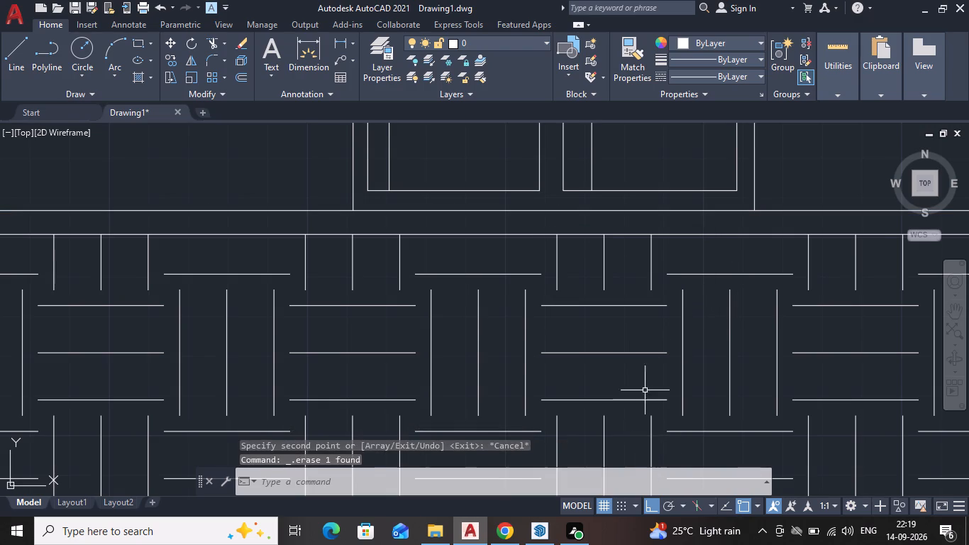
Stretch the two horizontal slab lines above the upper floor past the right wall line, by about 3'-4" and 2'-4".
scroll(638, 355, down, 4)
middle_drag(638, 343, 604, 163)
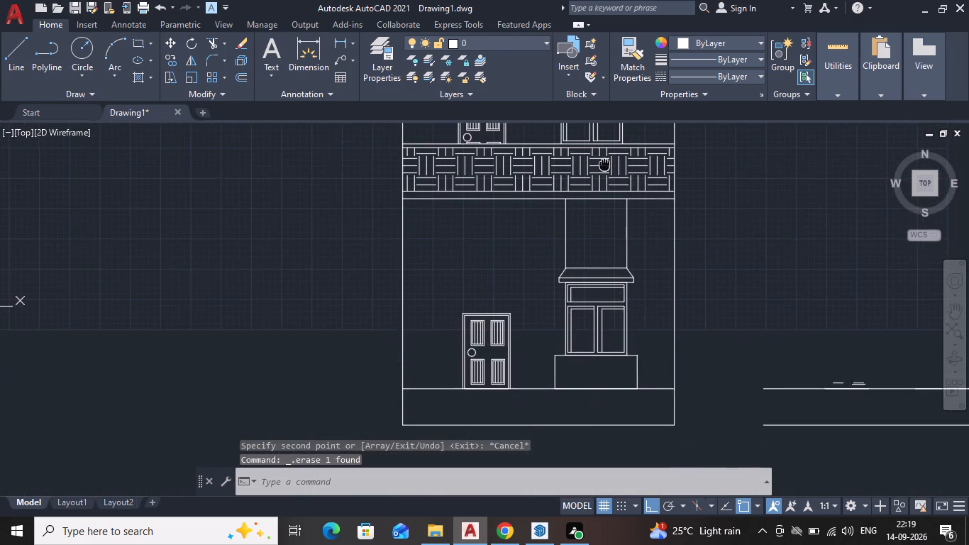
middle_drag(604, 163, 582, 393)
scroll(582, 182, up, 2)
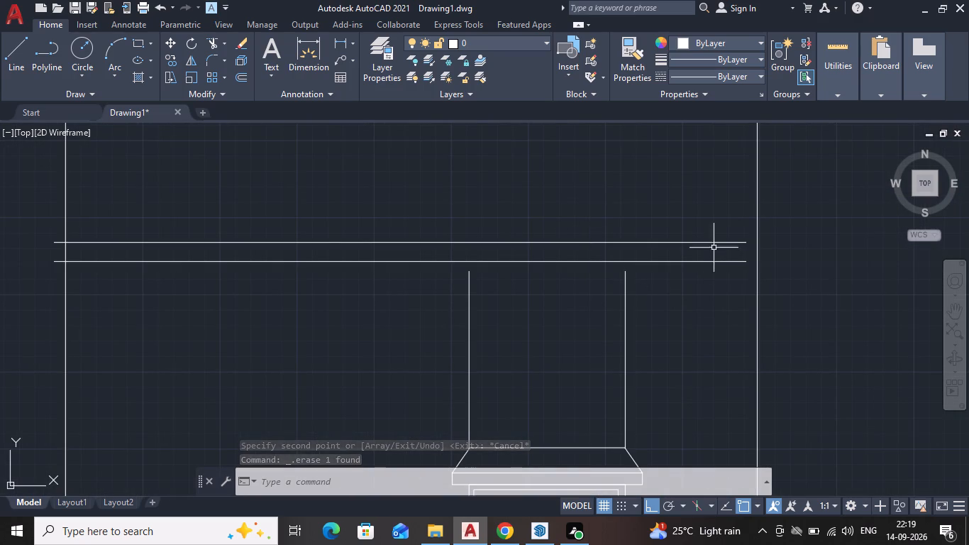
click(712, 241)
click(746, 243)
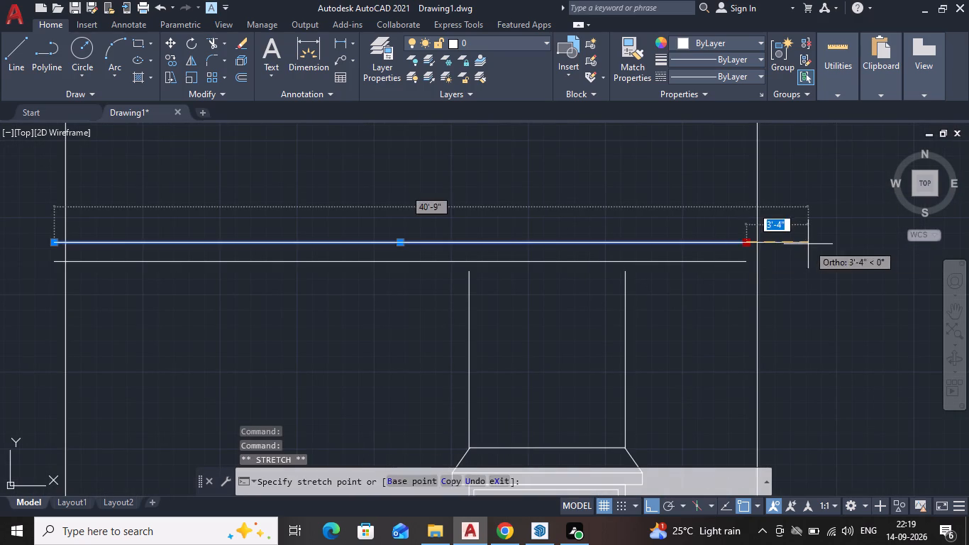
click(808, 244)
click(696, 263)
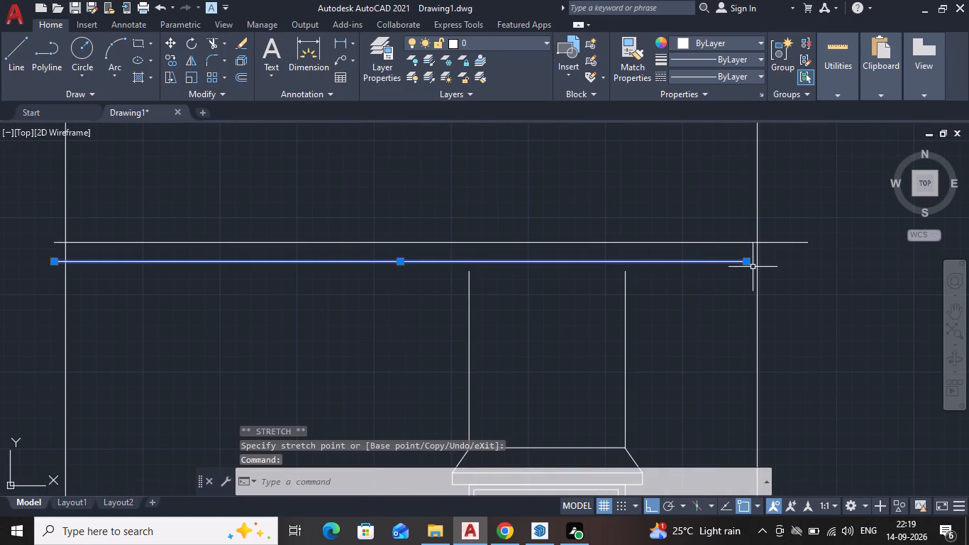
click(747, 262)
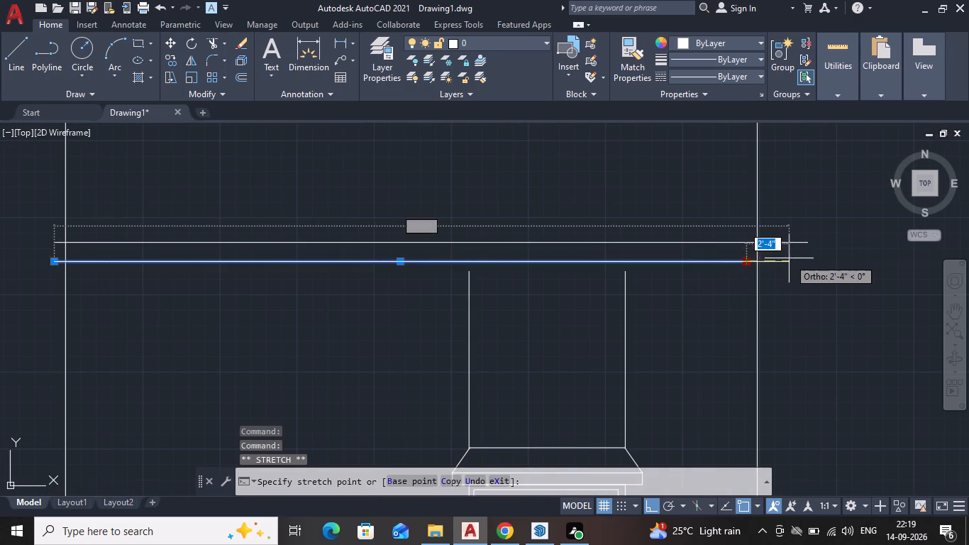
click(789, 258)
Extend the two vertical lines above the upper-floor window up to the slab's lower line.
middle_drag(363, 224, 518, 259)
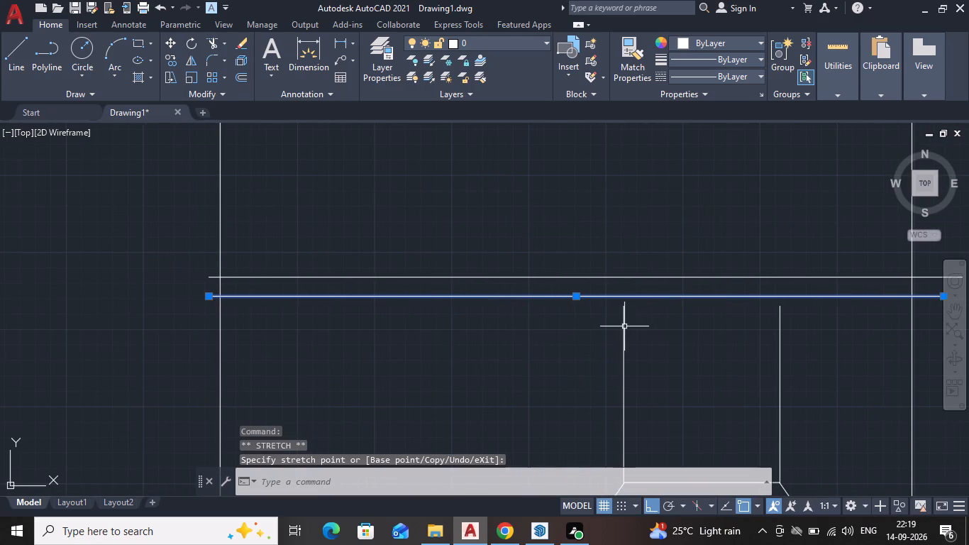
click(624, 326)
click(623, 309)
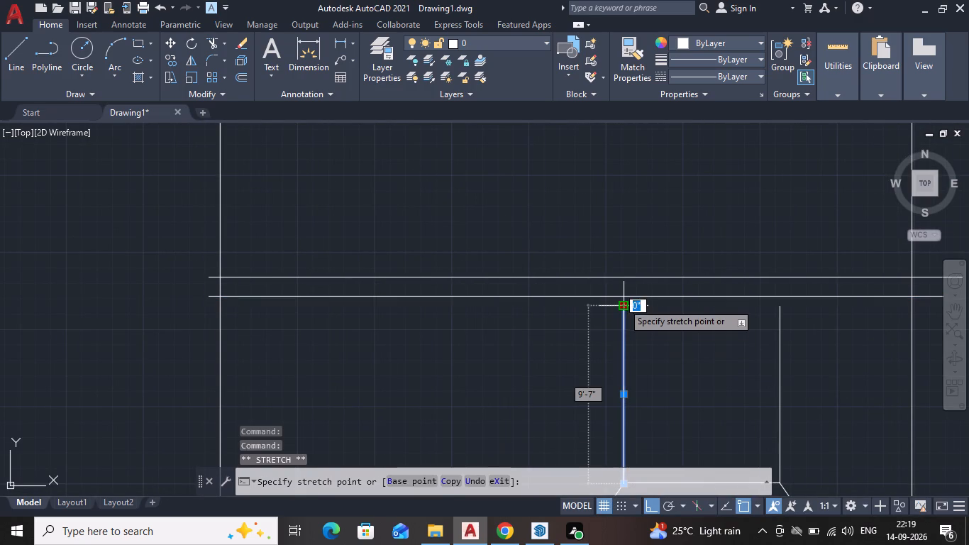
click(622, 295)
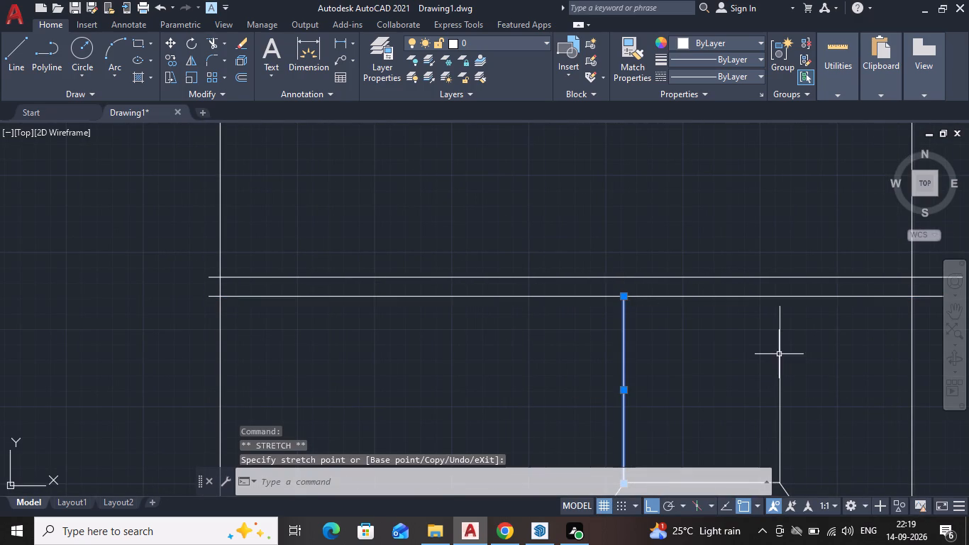
click(777, 352)
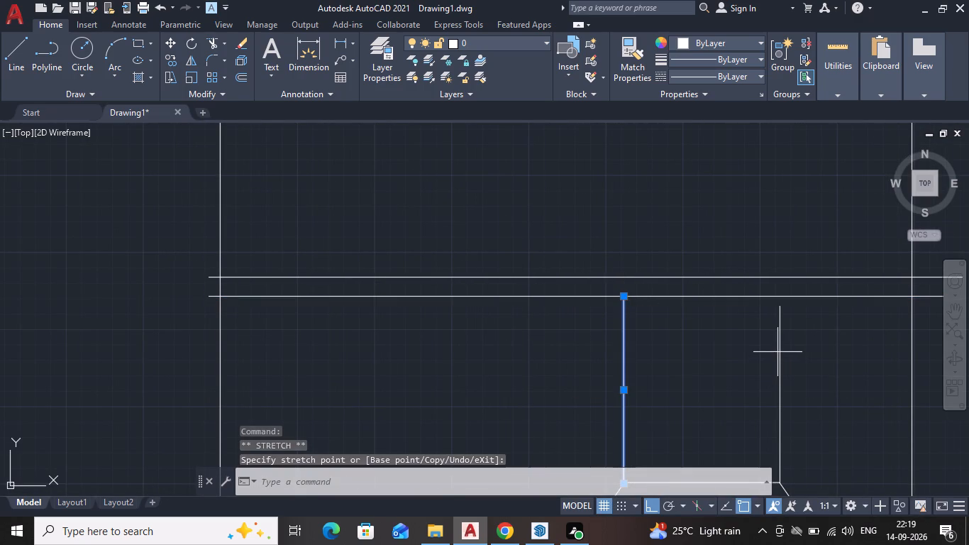
click(780, 351)
click(785, 353)
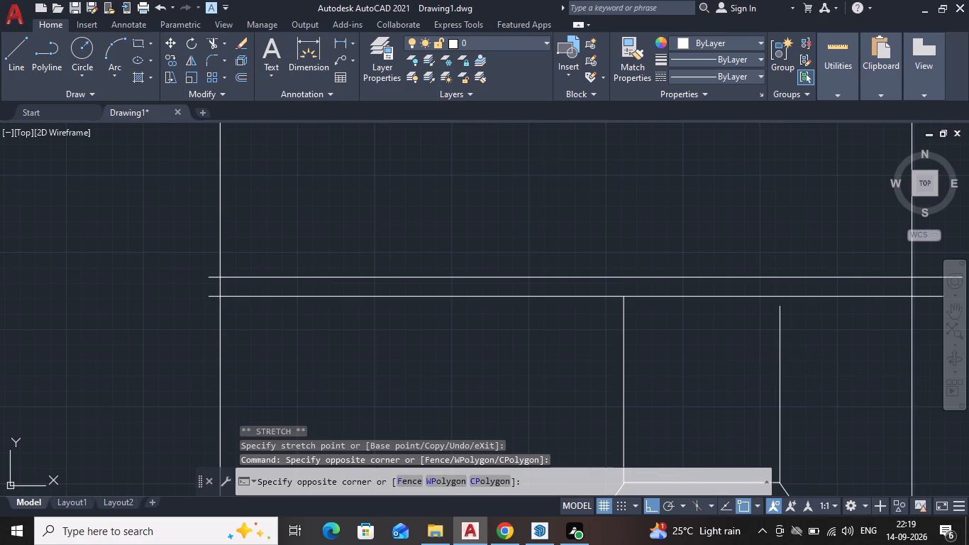
click(785, 353)
click(781, 352)
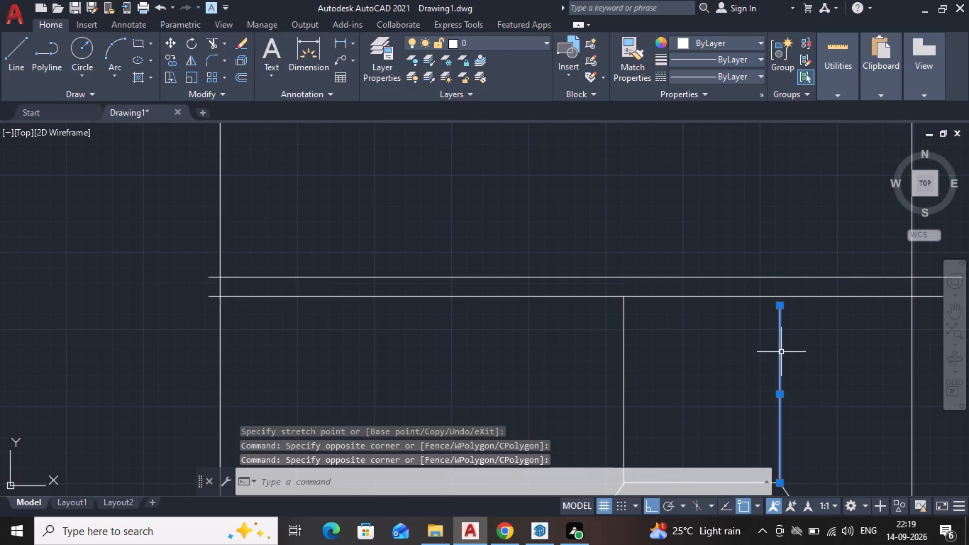
scroll(790, 346, up, 3)
middle_drag(760, 171, 721, 330)
scroll(760, 186, down, 1)
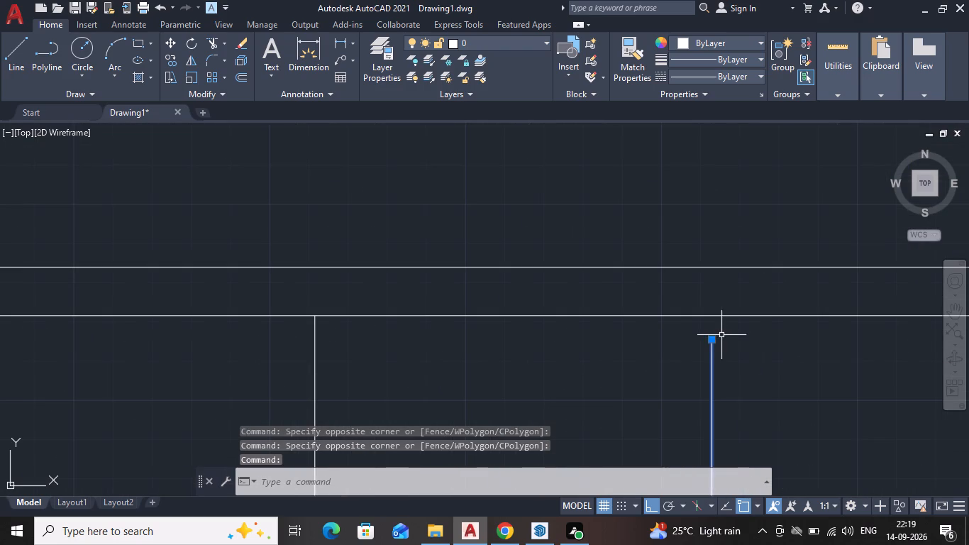
click(714, 338)
click(717, 314)
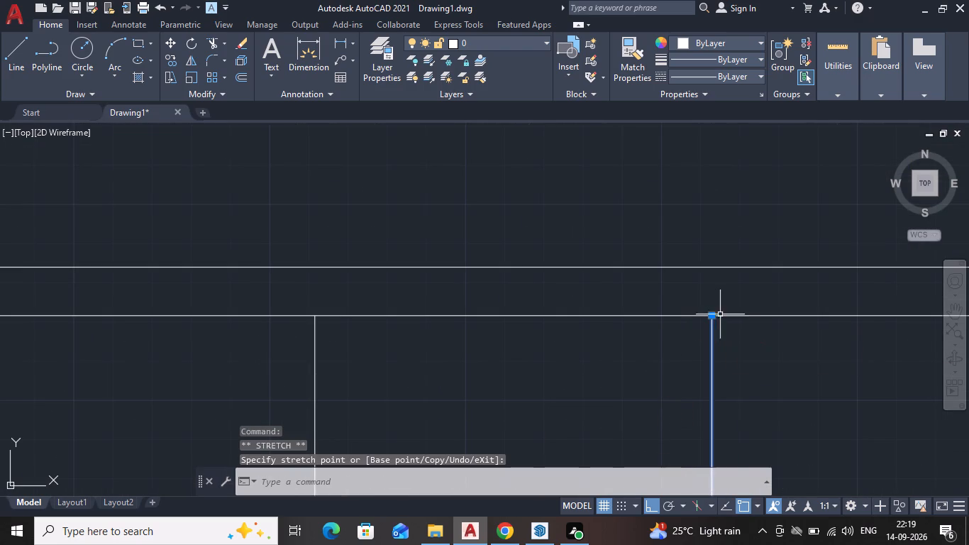
key(Escape)
Trim the upper slab lines' overhangs beyond the left and right wall lines.
scroll(567, 251, down, 3)
text(TR)
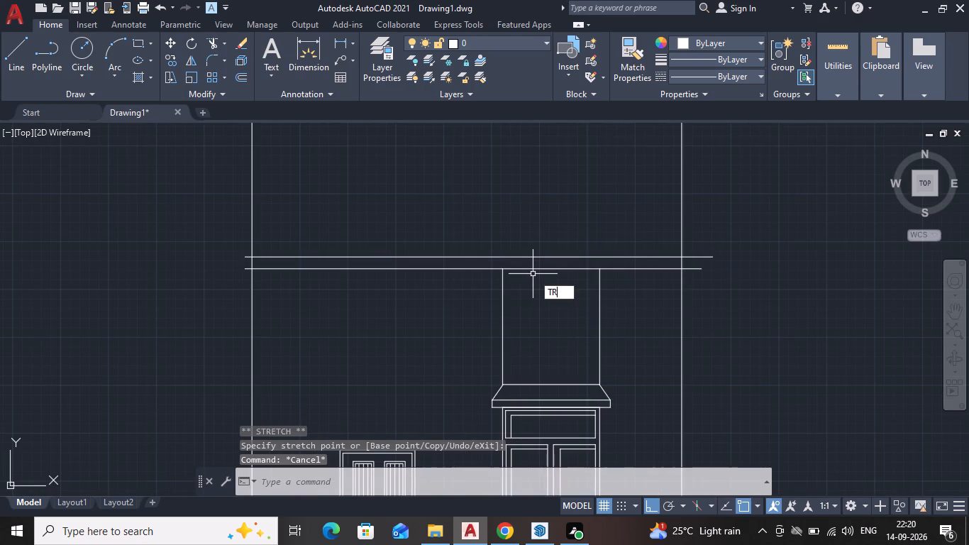
key(Return)
key(Return)
scroll(99, 208, up, 2)
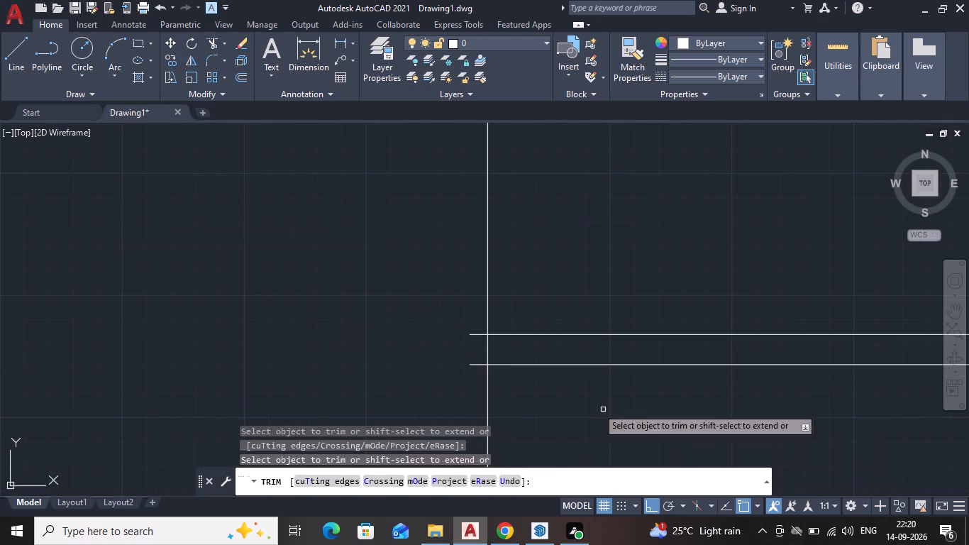
drag(472, 314, 465, 382)
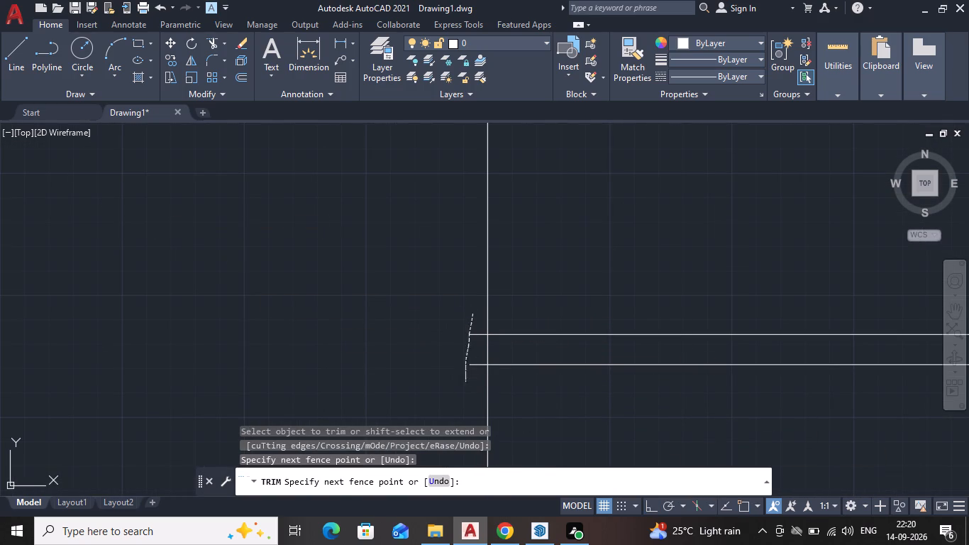
drag(475, 375, 478, 317)
scroll(687, 356, down, 3)
middle_drag(688, 351, 321, 289)
scroll(587, 274, up, 3)
drag(450, 291, 421, 370)
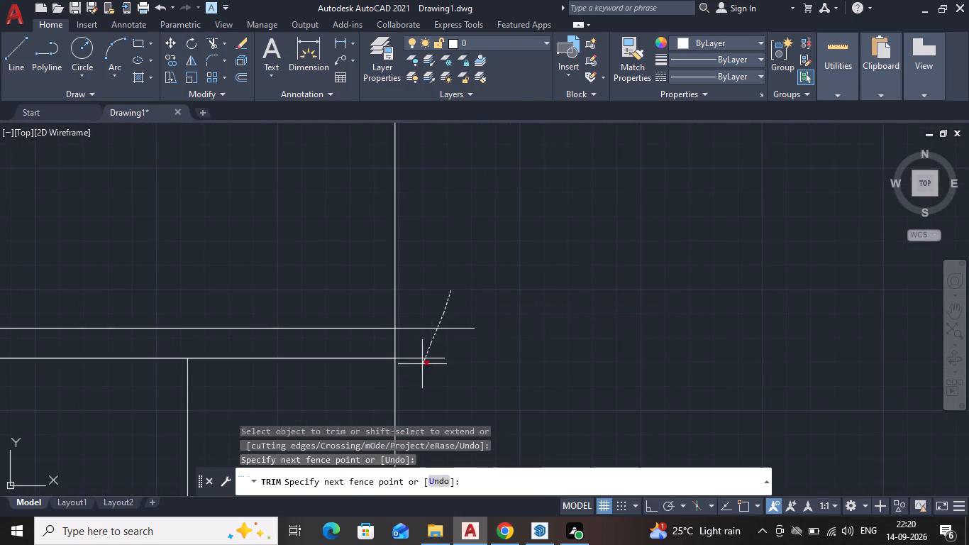
drag(421, 370, 420, 371)
scroll(465, 362, down, 3)
middle_drag(473, 304, 657, 62)
scroll(543, 304, down, 3)
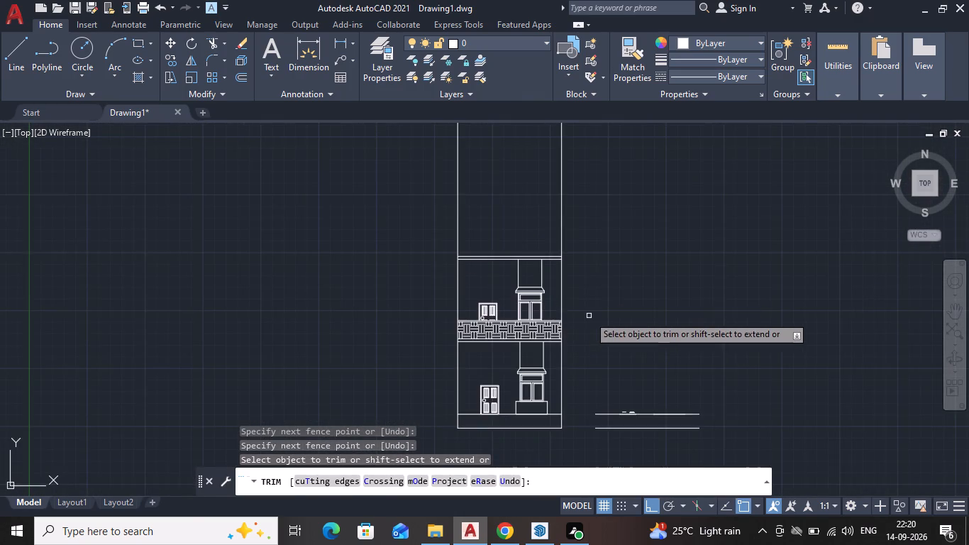
scroll(588, 316, up, 1)
key(Escape)
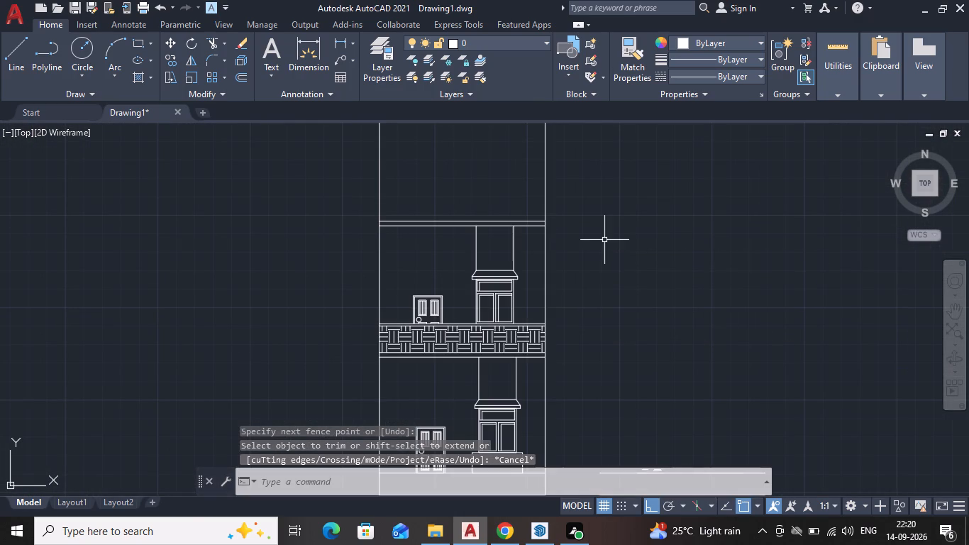
Erase the leftover horizontal lines and fragments lying to the right of the elevation.
middle_drag(578, 314, 613, 236)
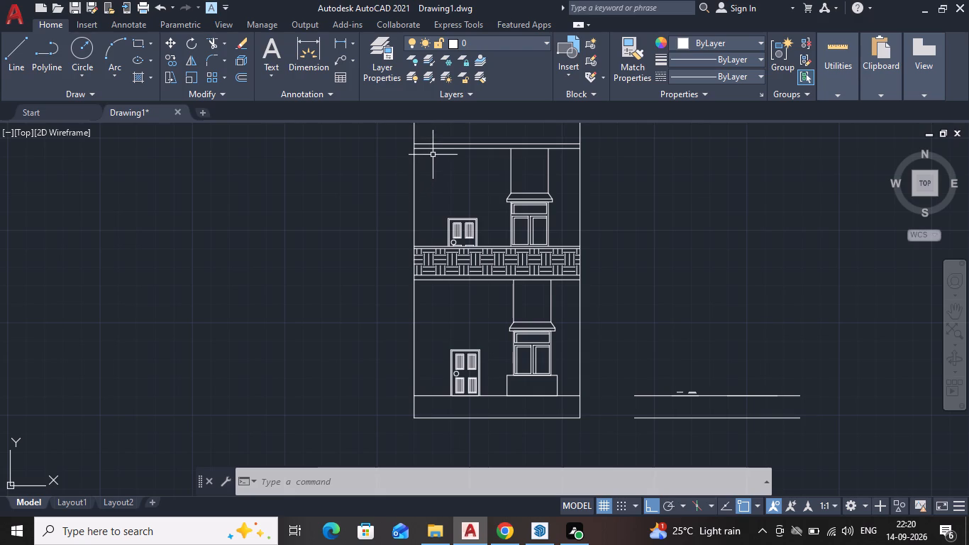
scroll(398, 147, down, 1)
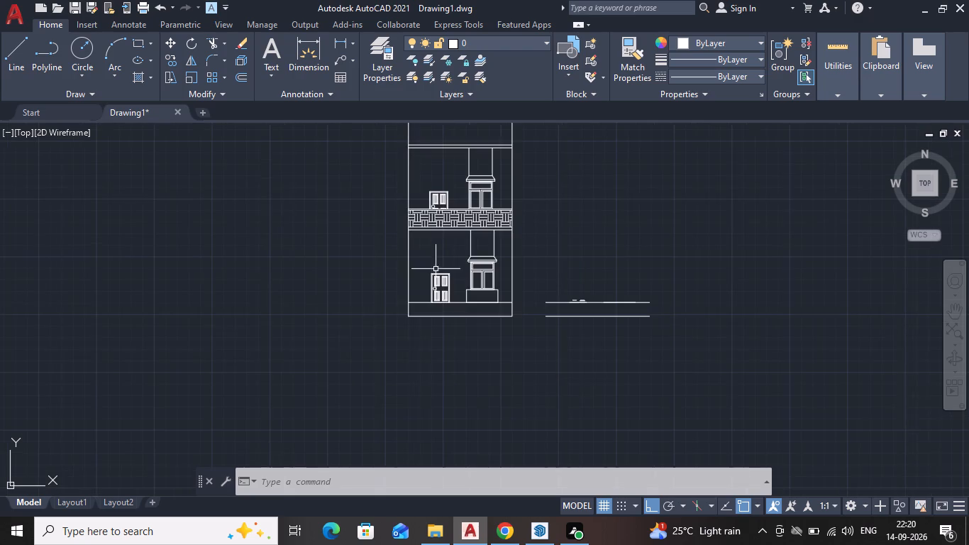
scroll(470, 301, up, 1)
drag(566, 271, 567, 281)
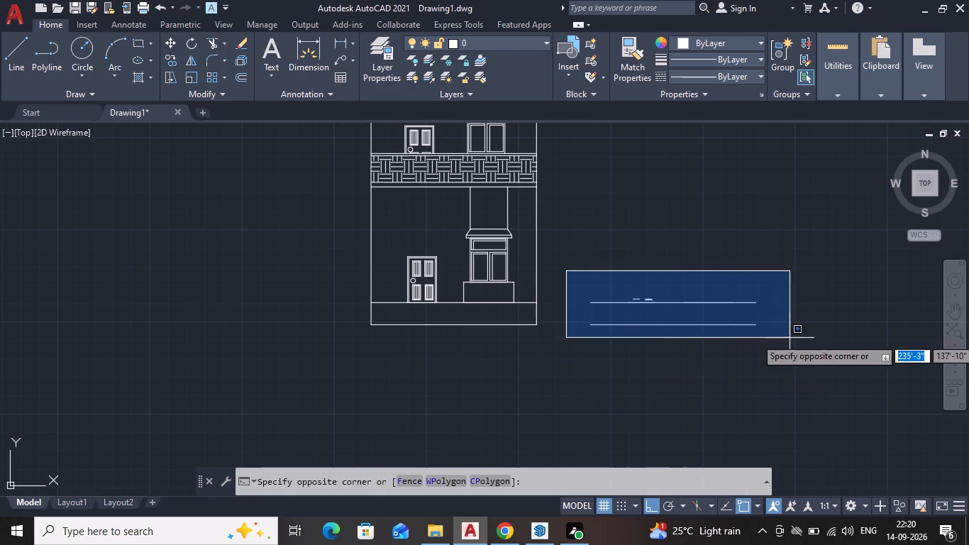
click(833, 352)
key(Delete)
Move the elevation's left wall line a short distance outward to the left, with Ortho on.
middle_drag(304, 180, 311, 311)
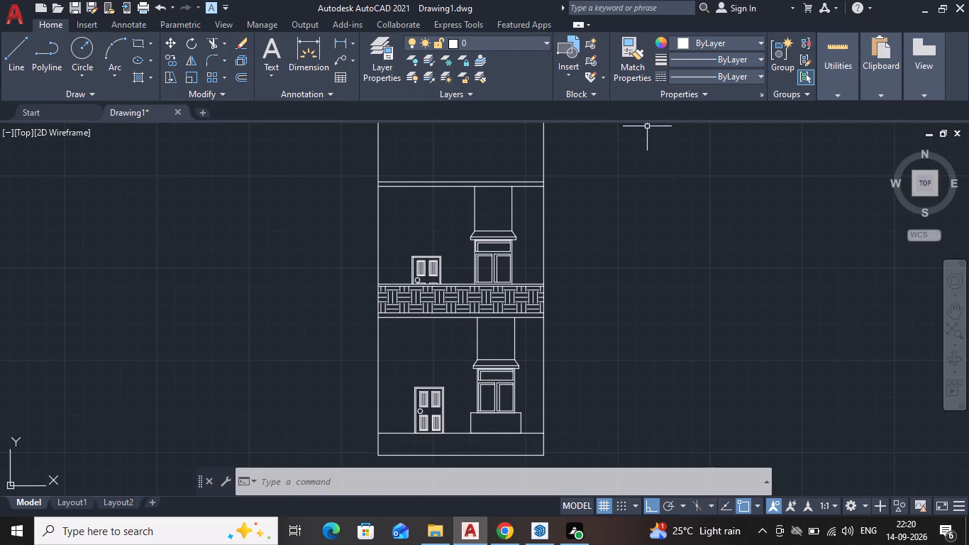
middle_drag(535, 207, 543, 292)
scroll(535, 207, down, 1)
scroll(531, 268, up, 1)
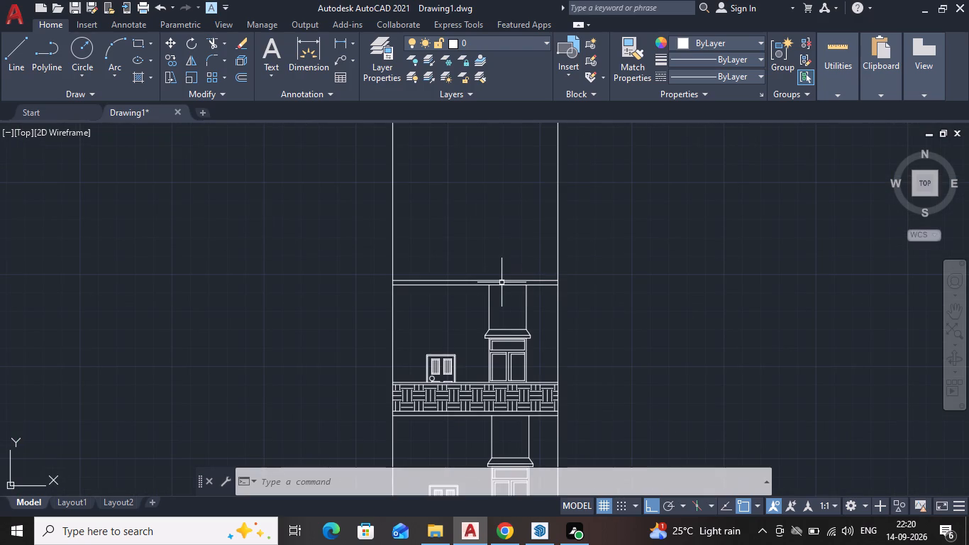
middle_drag(492, 272, 558, 142)
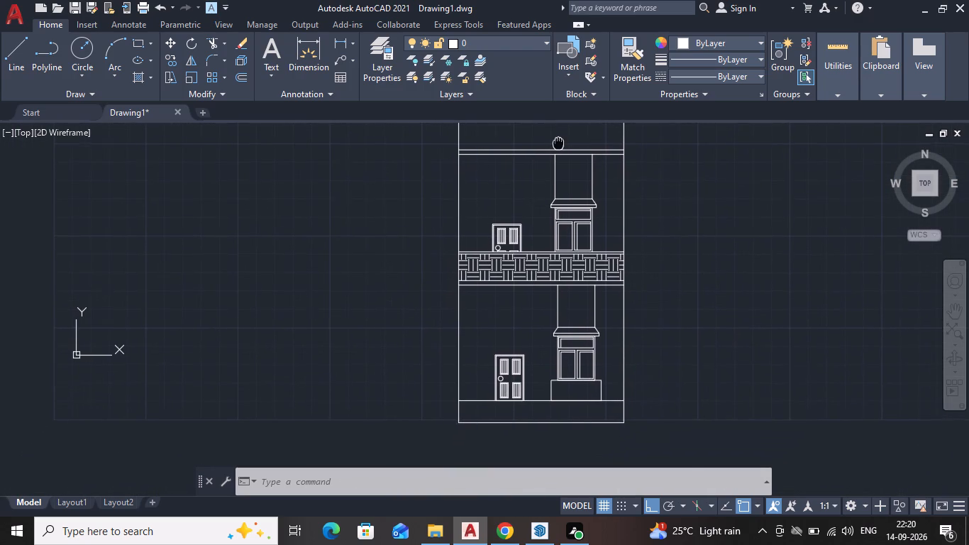
middle_drag(558, 142, 552, 180)
middle_drag(477, 338, 538, 299)
scroll(507, 339, up, 2)
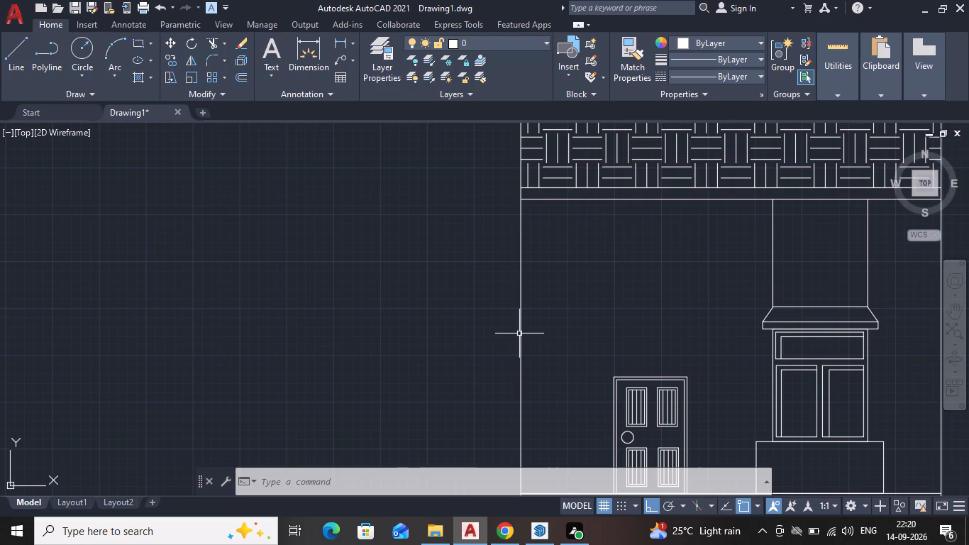
click(519, 334)
scroll(527, 325, down, 3)
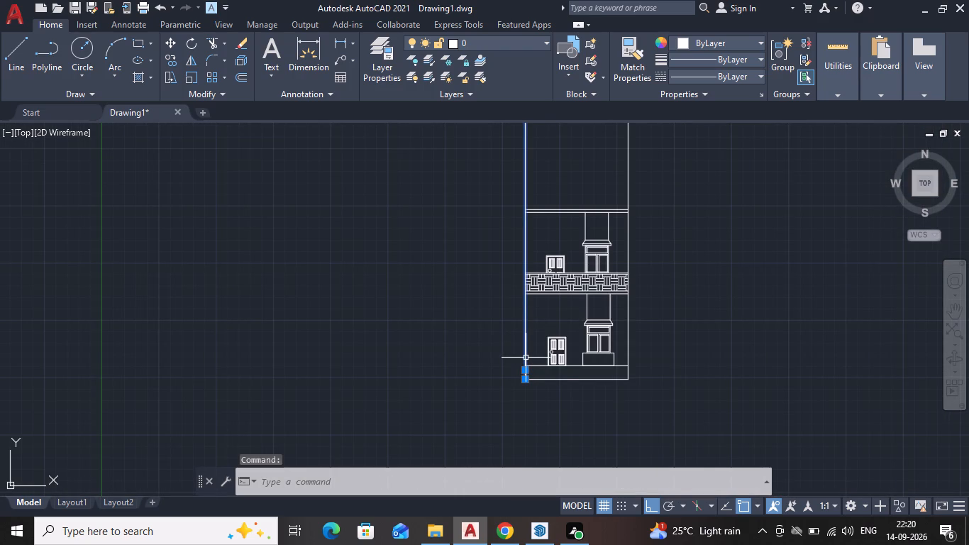
key(m)
key(Return)
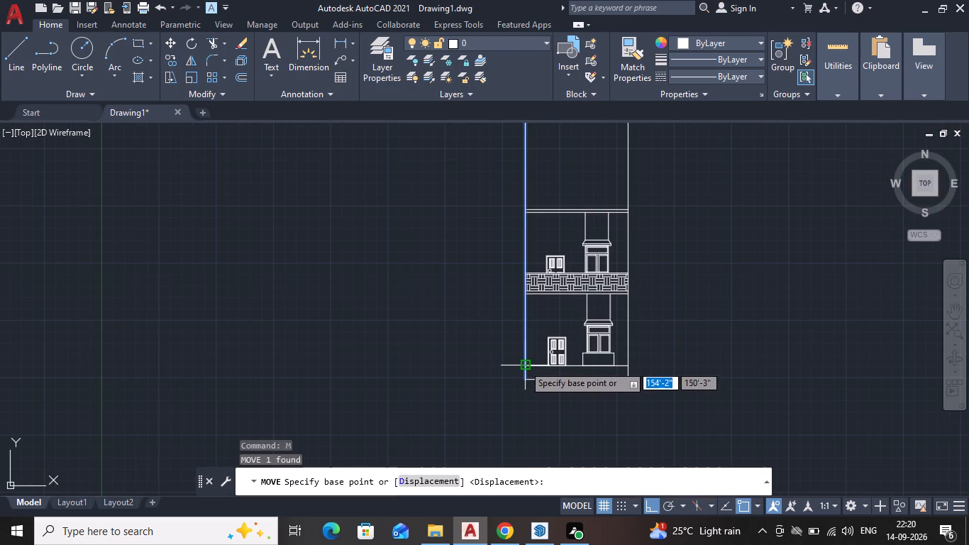
click(524, 354)
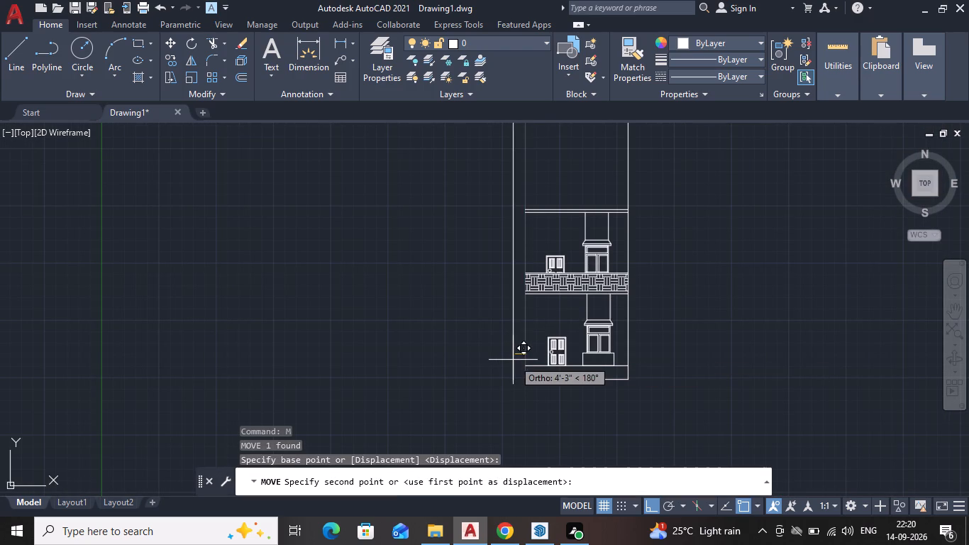
click(509, 360)
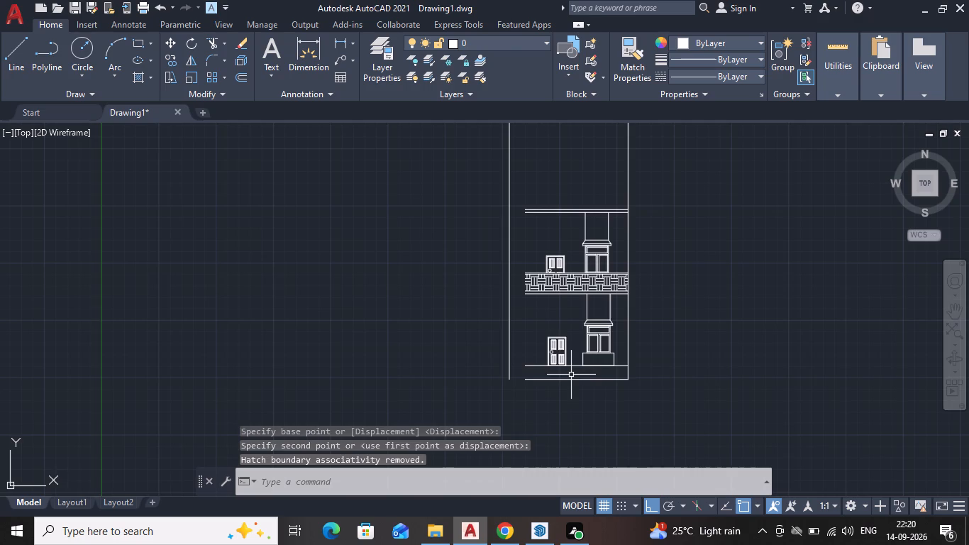
key(Escape)
Stretch the left ends of the ground-floor line and the bottom base line past the relocated left wall line.
scroll(571, 368, up, 2)
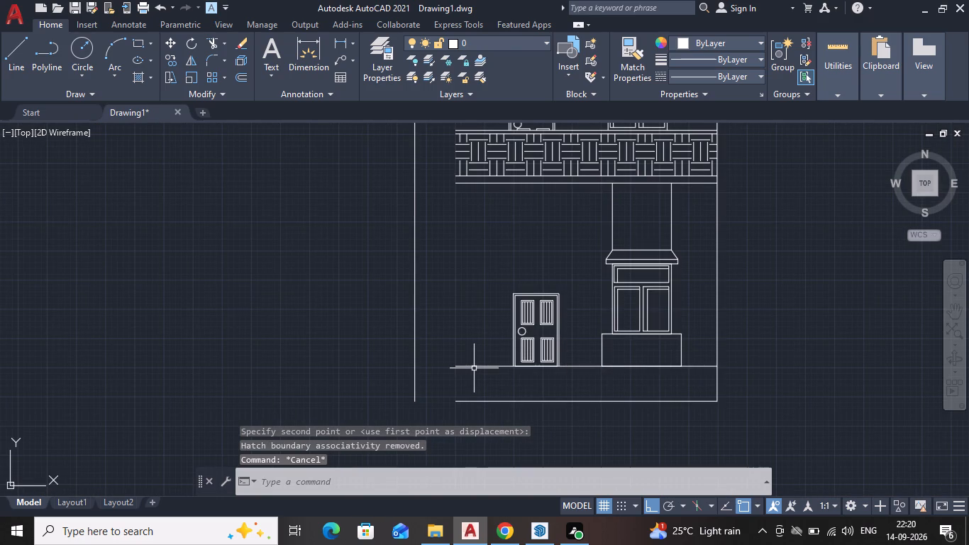
click(472, 366)
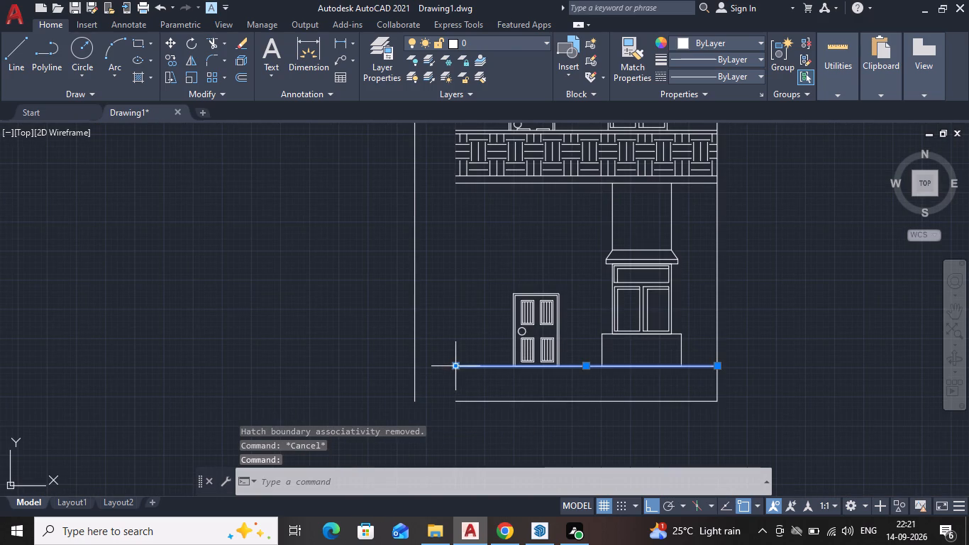
drag(455, 369, 441, 367)
click(375, 368)
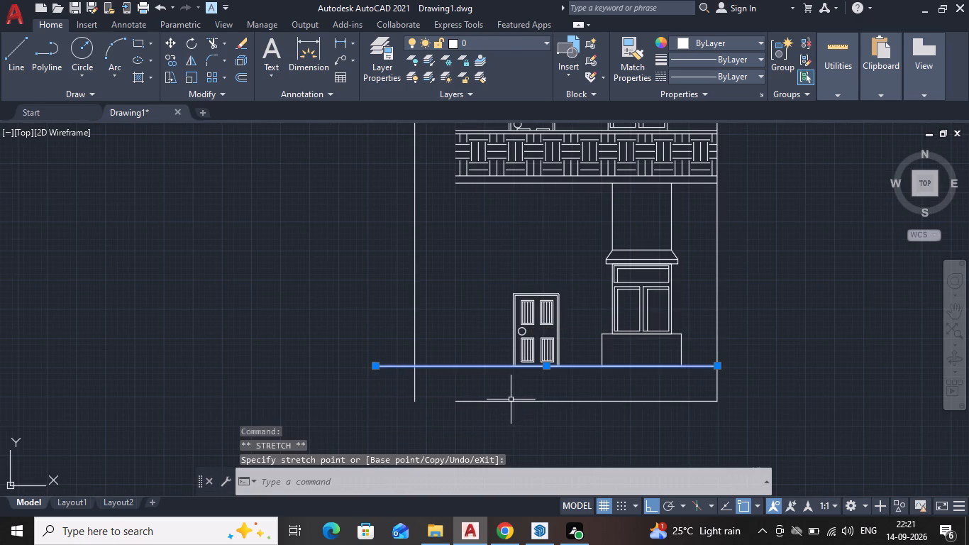
click(509, 401)
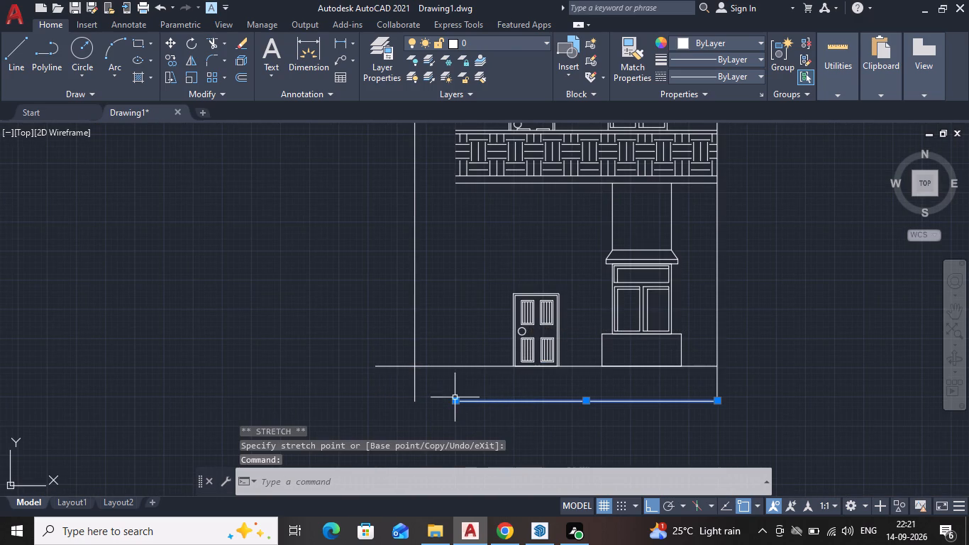
drag(455, 398, 439, 400)
click(376, 394)
key(Escape)
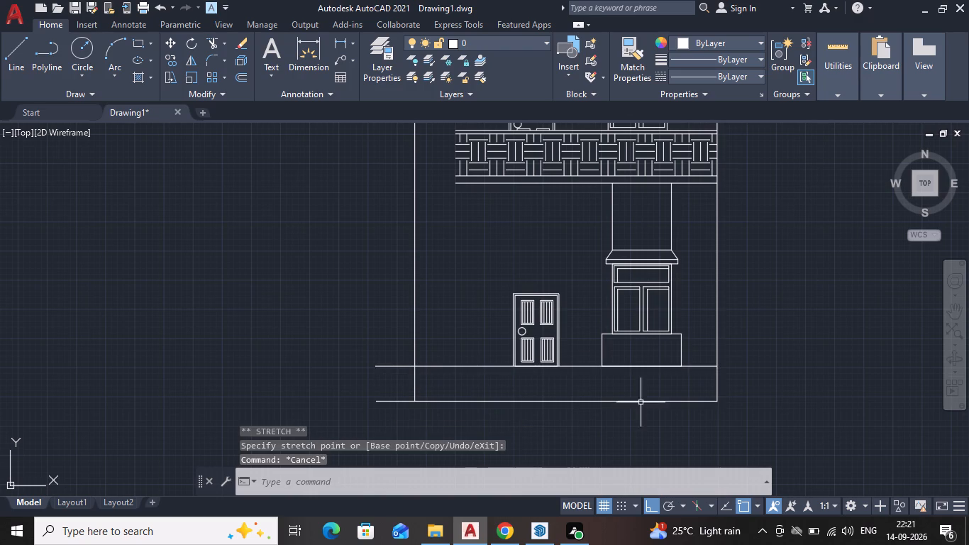
Stretch the left ends of the hatched band's upper and lower border lines out past the relocated left wall line.
scroll(443, 315, down, 1)
middle_drag(443, 315, 460, 402)
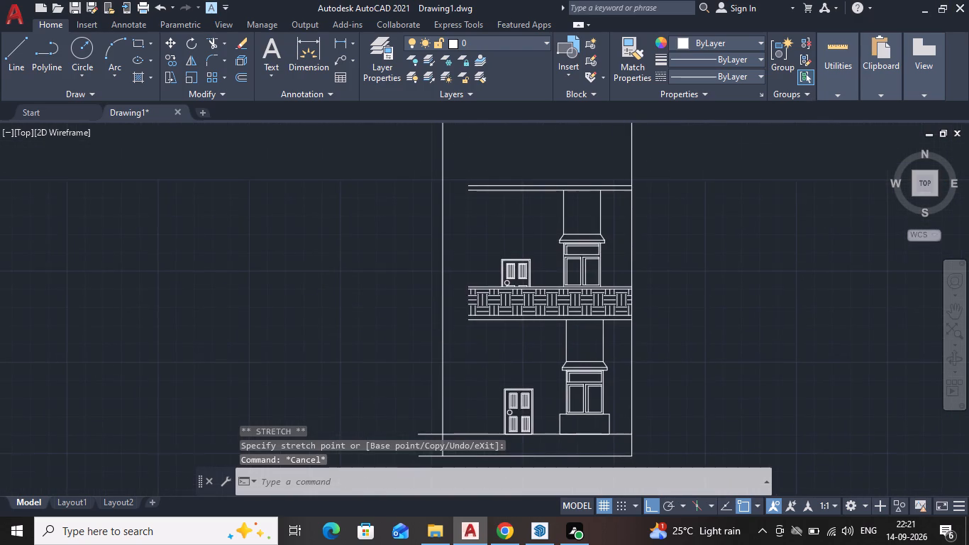
scroll(485, 283, up, 3)
click(439, 300)
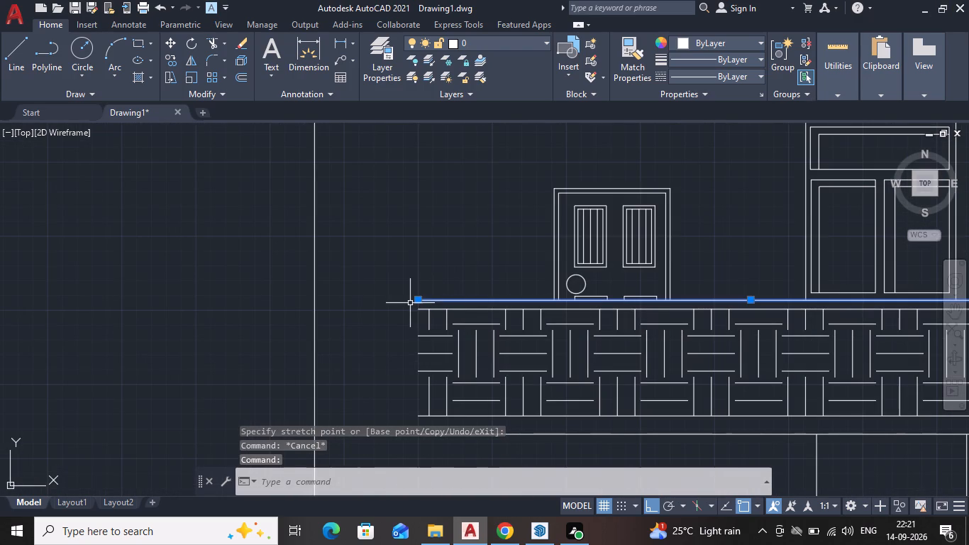
drag(414, 297, 397, 297)
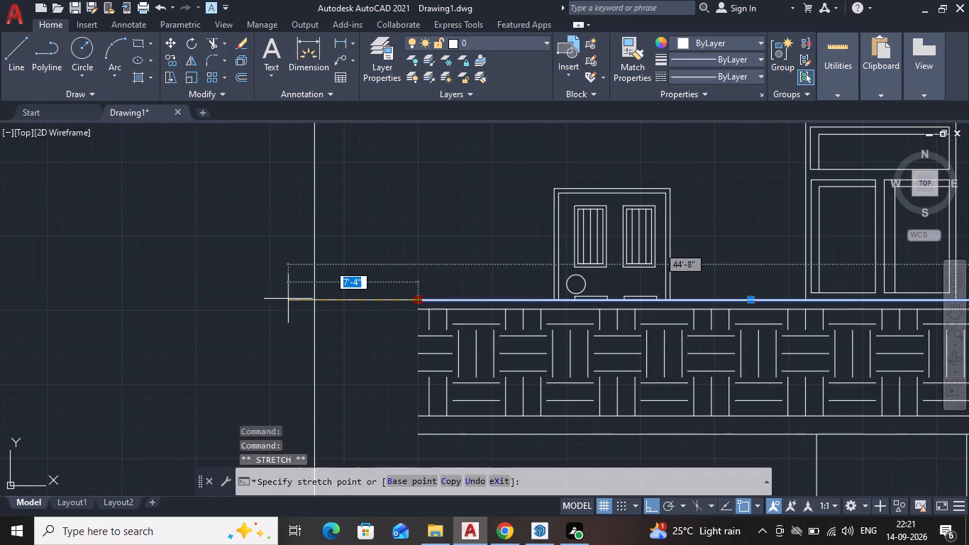
click(248, 301)
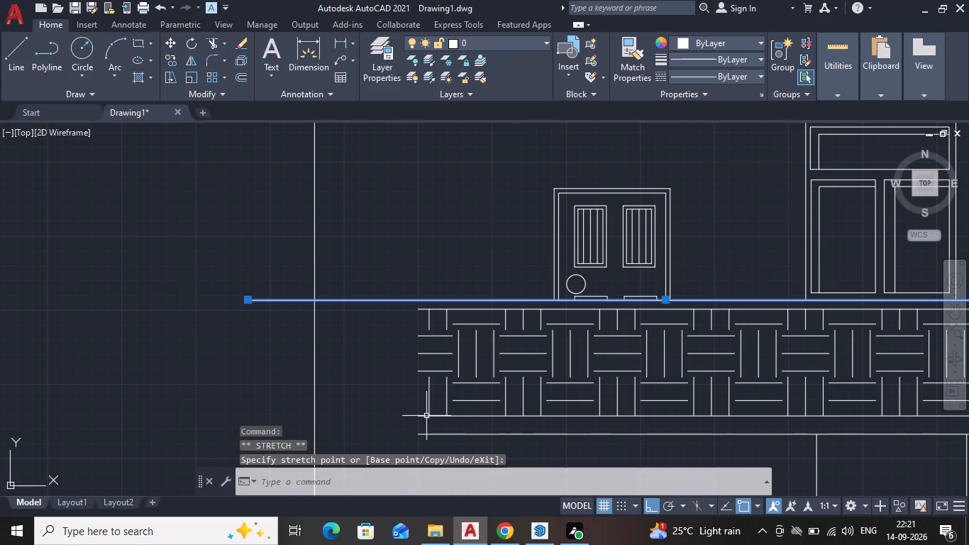
click(426, 416)
click(412, 412)
click(419, 416)
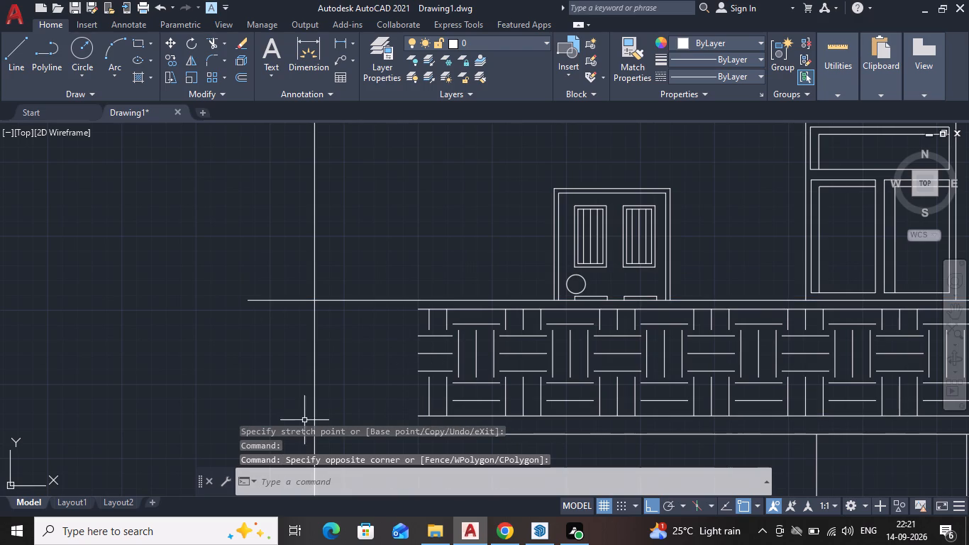
click(441, 417)
click(419, 414)
click(247, 407)
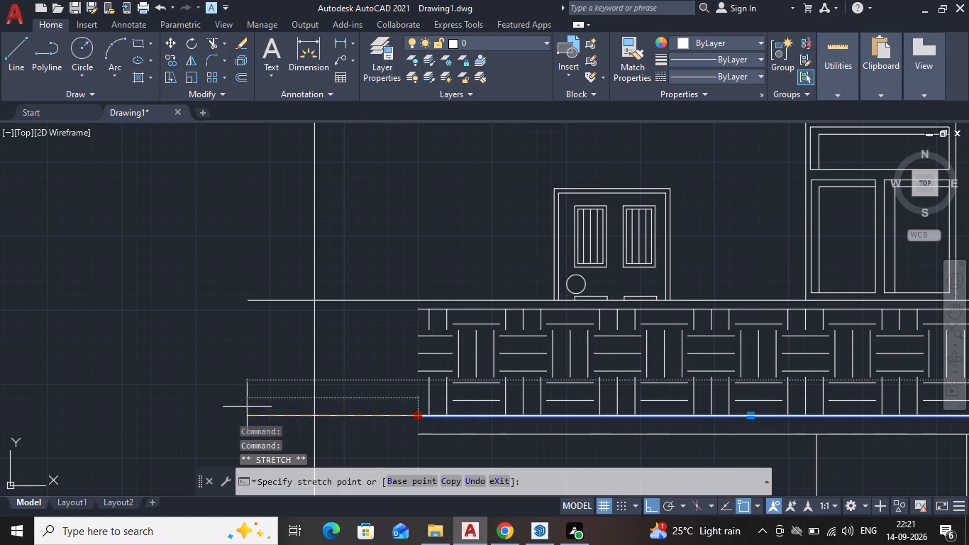
Stretch the left end of the slab line just below the hatched band past the left wall line.
scroll(399, 429, down, 1)
middle_drag(399, 420, 398, 368)
click(420, 379)
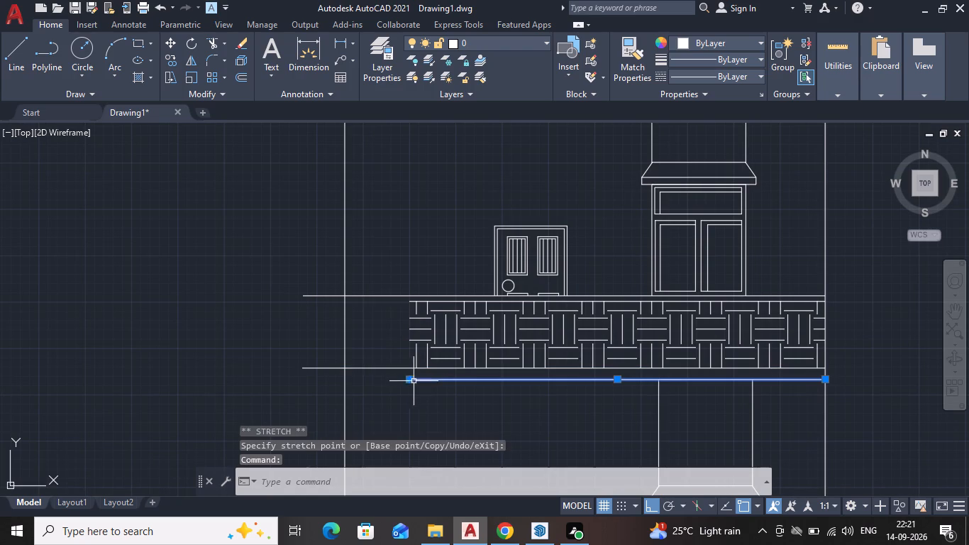
click(409, 383)
click(299, 390)
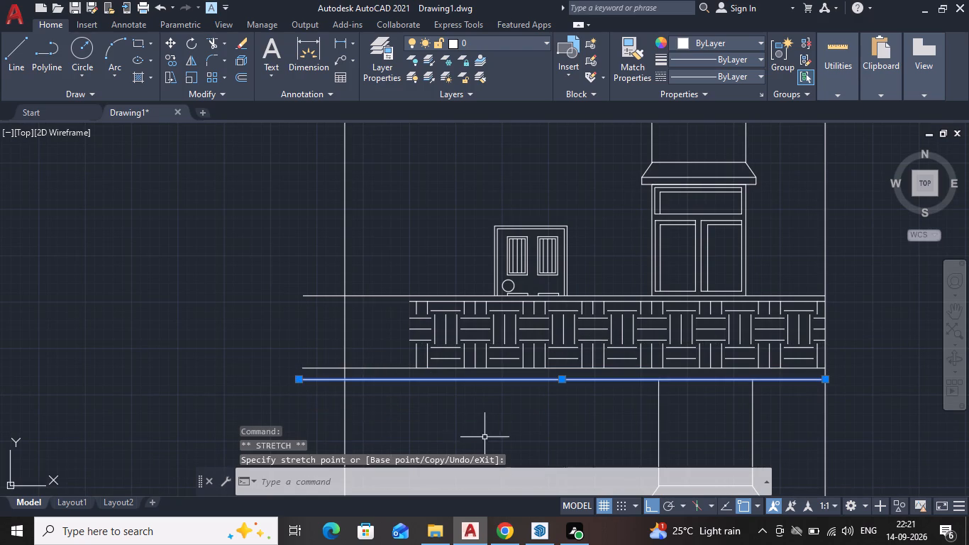
key(Escape)
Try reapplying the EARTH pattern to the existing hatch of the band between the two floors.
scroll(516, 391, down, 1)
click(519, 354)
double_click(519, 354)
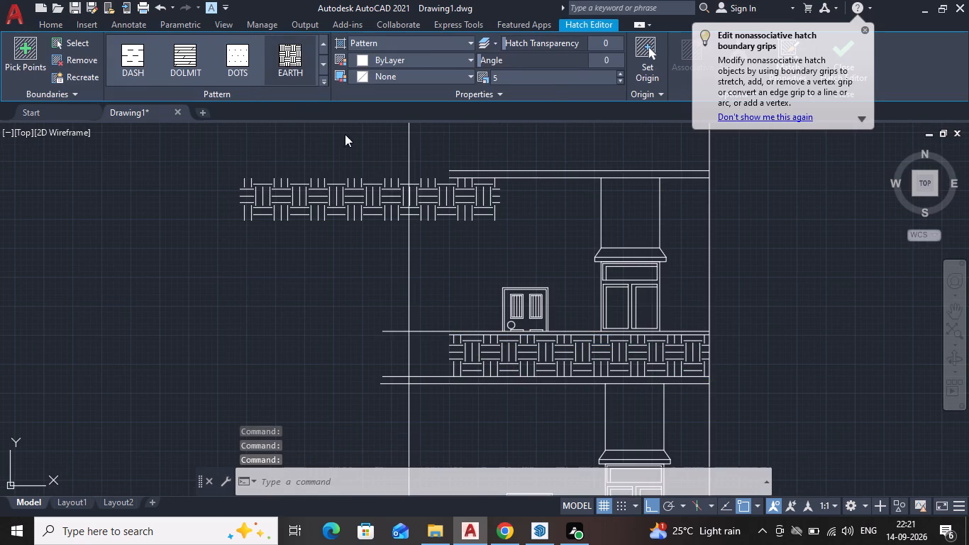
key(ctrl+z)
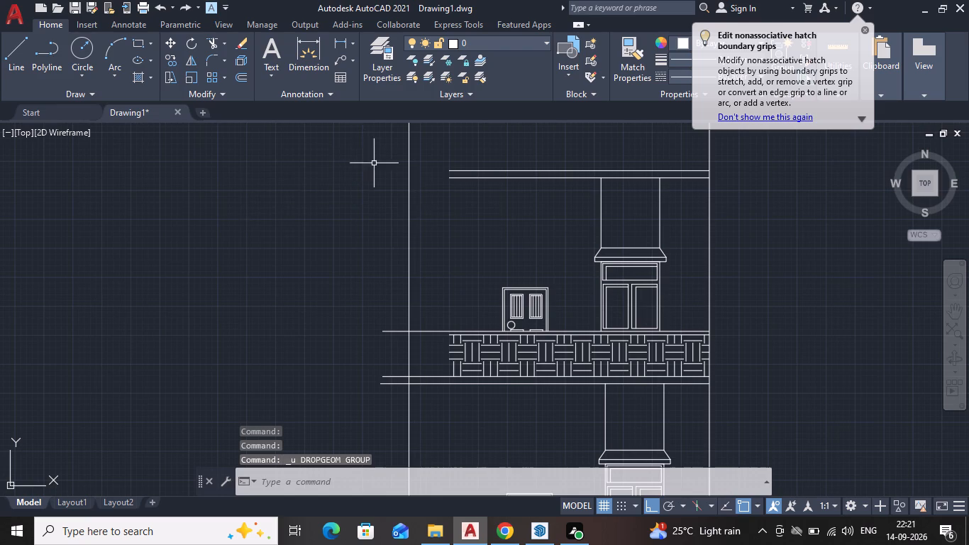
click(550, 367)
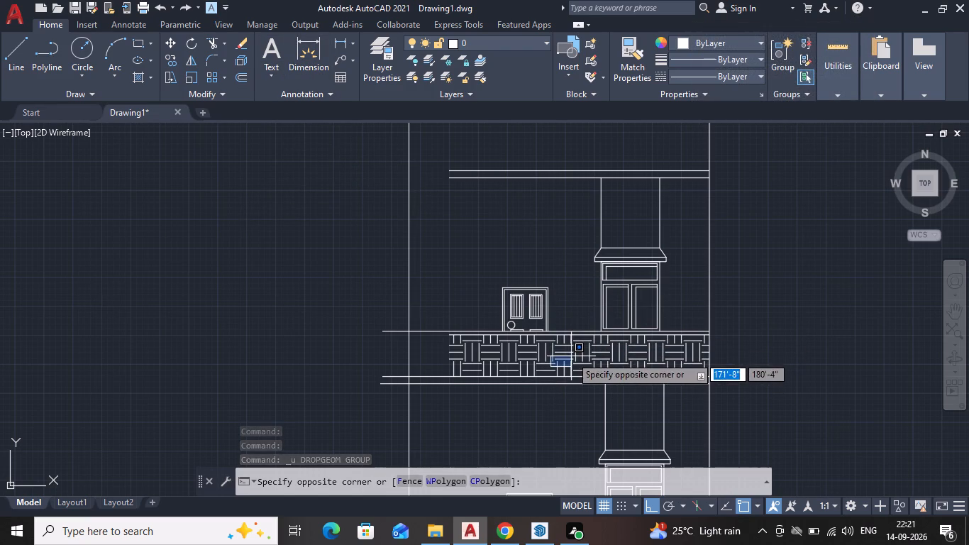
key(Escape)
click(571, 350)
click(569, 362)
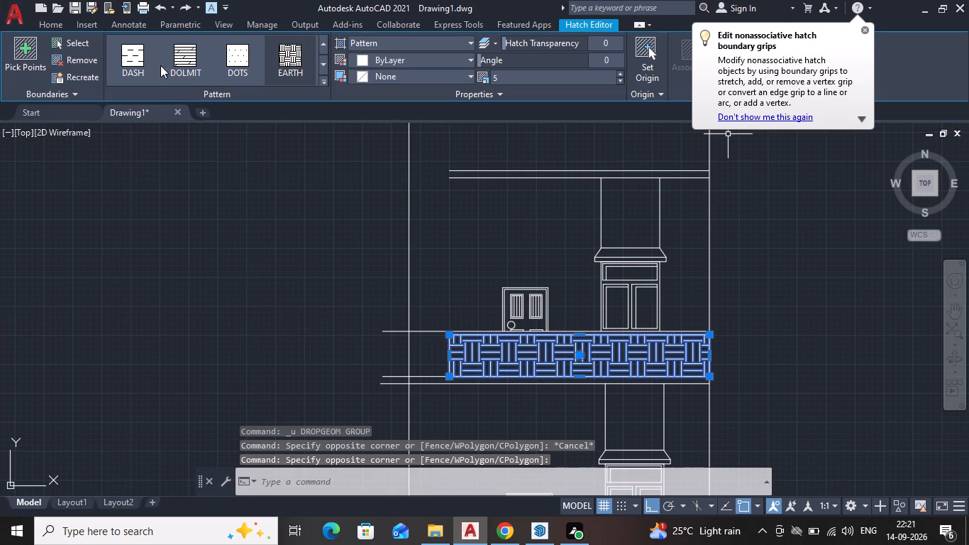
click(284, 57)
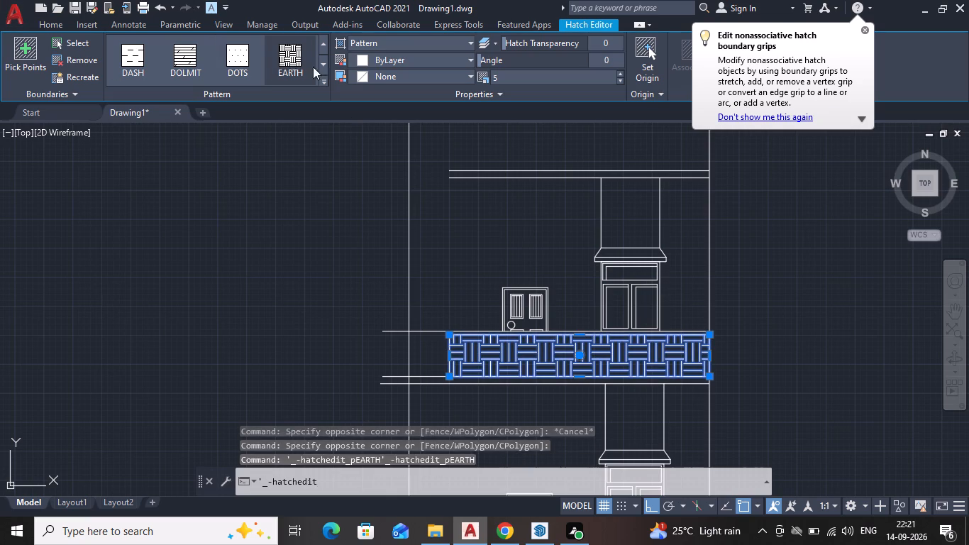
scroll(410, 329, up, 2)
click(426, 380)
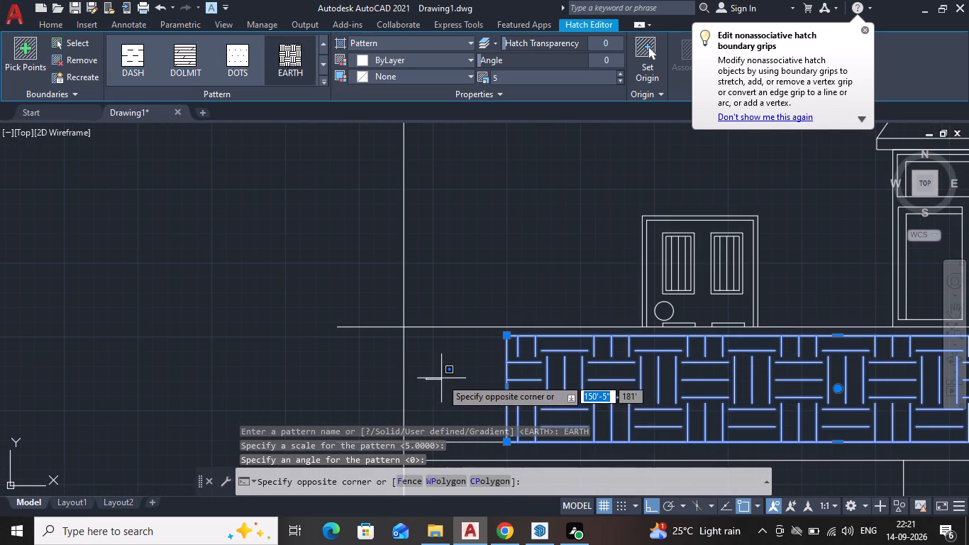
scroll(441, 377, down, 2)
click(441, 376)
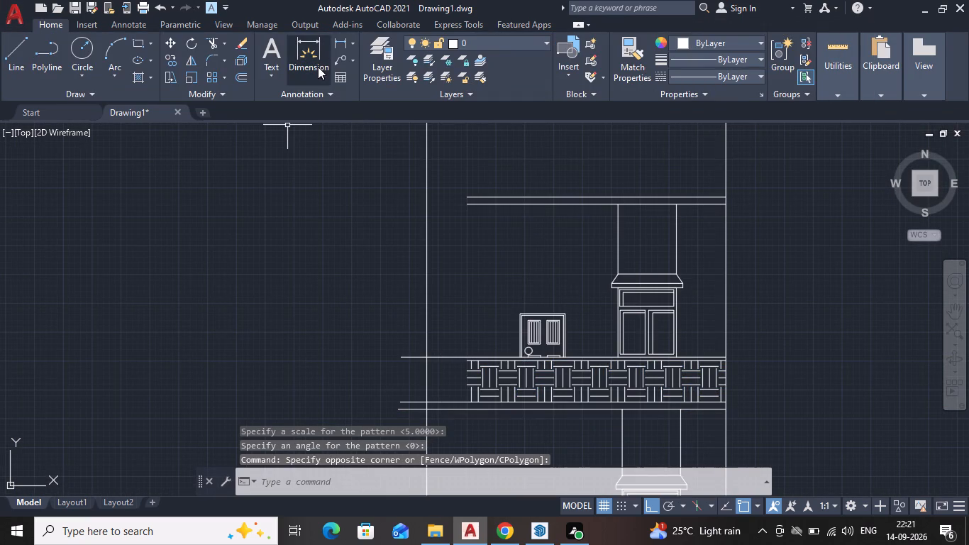
Hatch the widened band between the two wall lines with the EARTH pattern, filling the gap at its left end.
key(h)
key(Return)
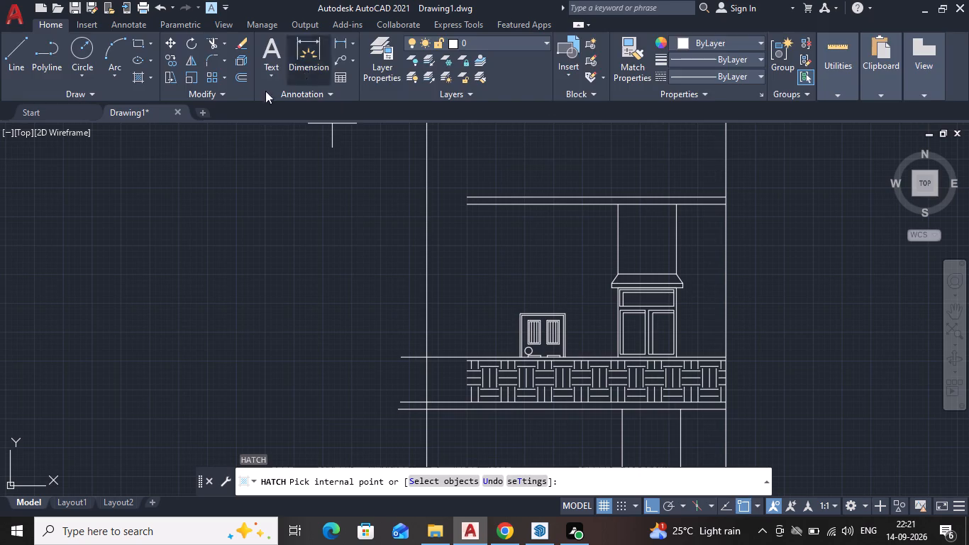
click(284, 55)
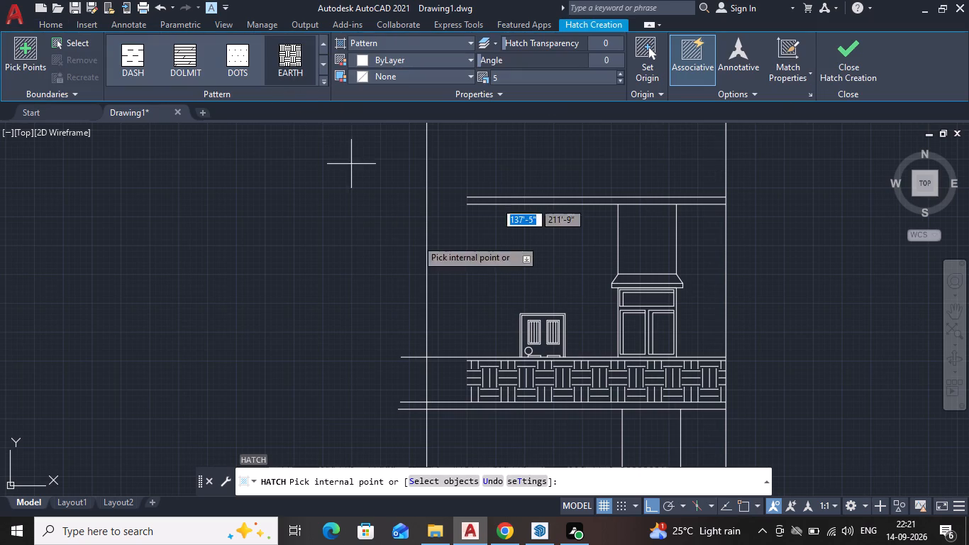
click(440, 386)
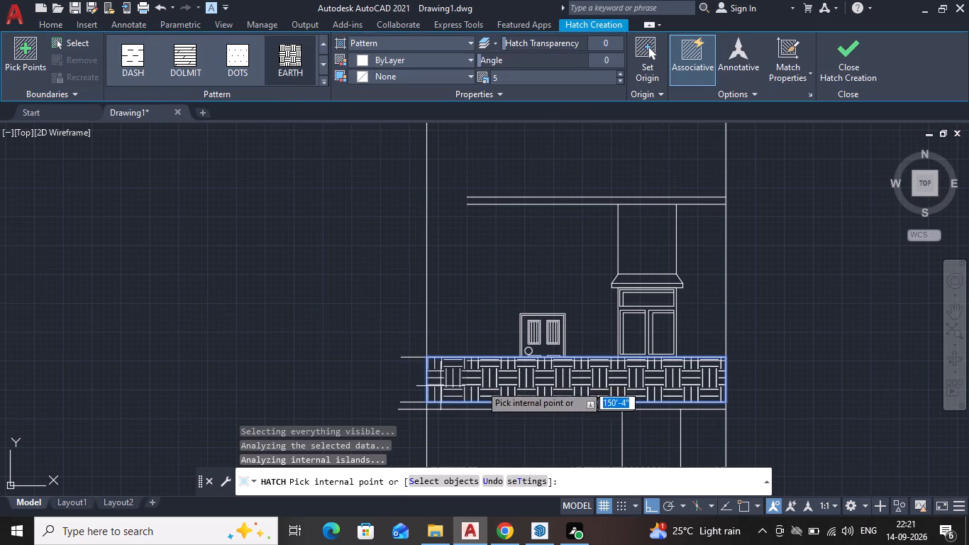
key(Escape)
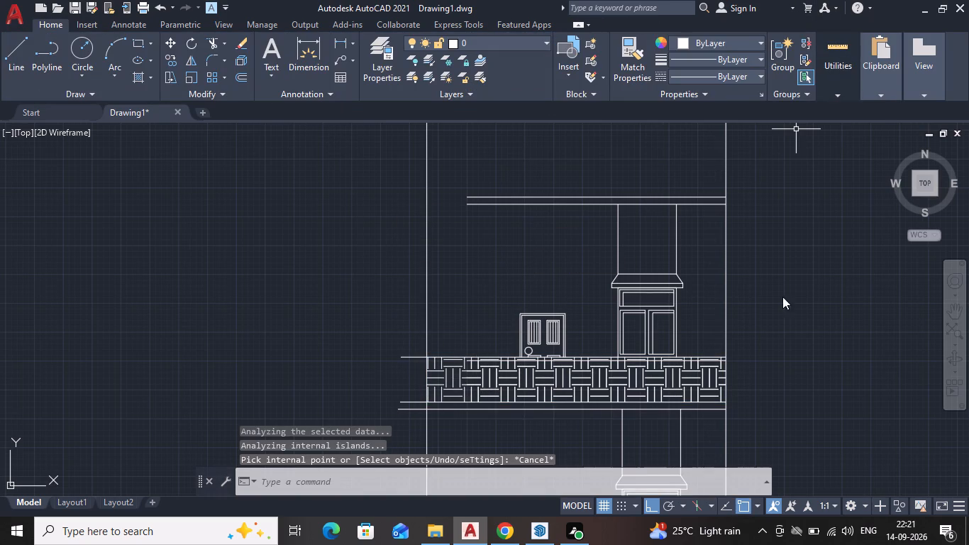
Erase the shorter horizontal line running inside the hatched band just below its upper border.
scroll(629, 358, up, 2)
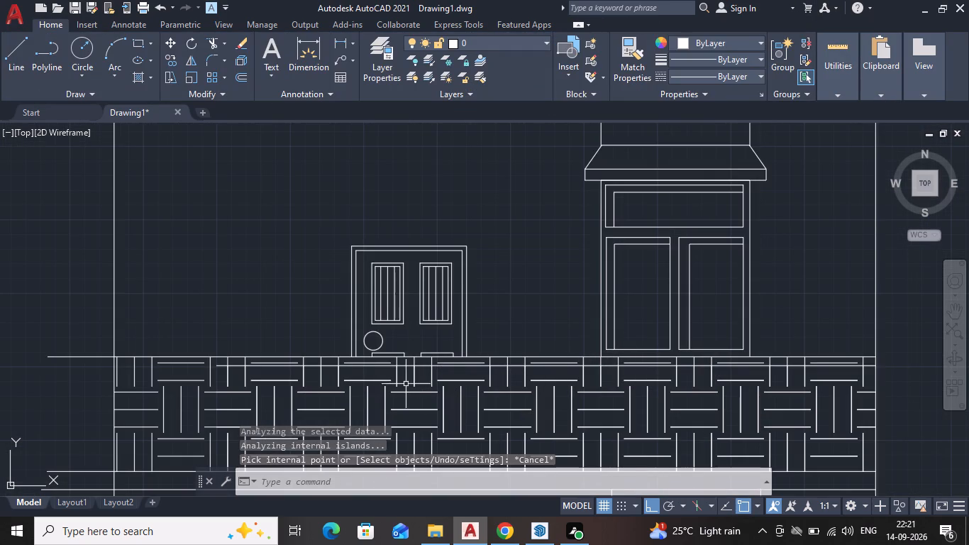
click(592, 367)
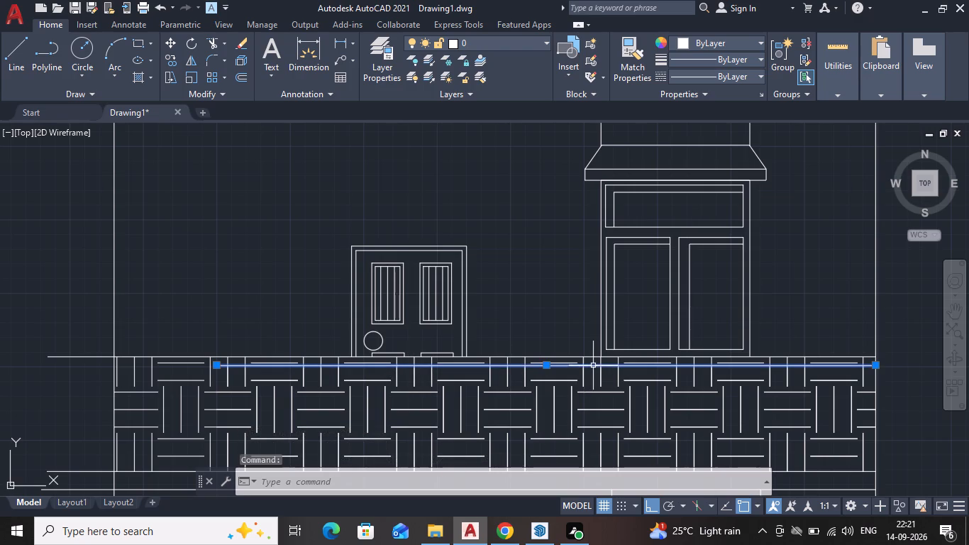
key(Delete)
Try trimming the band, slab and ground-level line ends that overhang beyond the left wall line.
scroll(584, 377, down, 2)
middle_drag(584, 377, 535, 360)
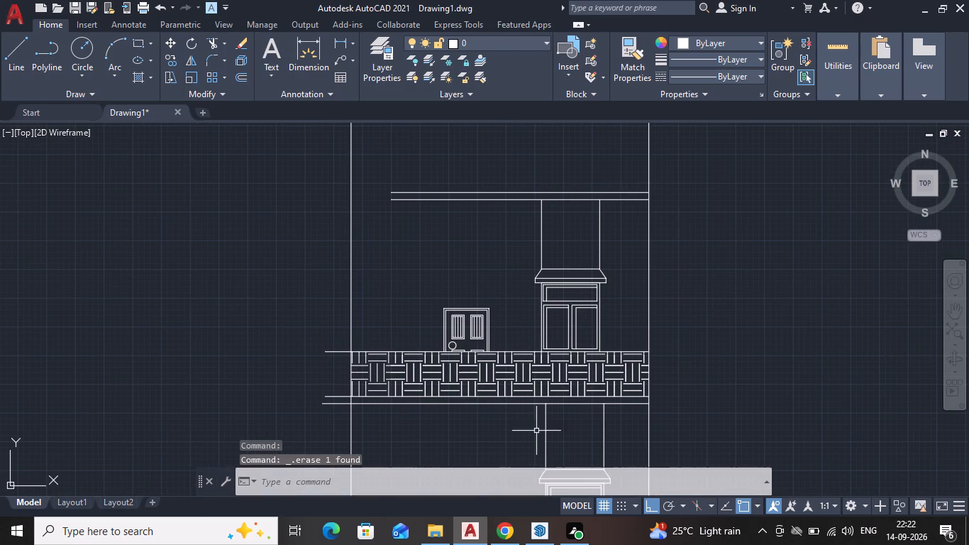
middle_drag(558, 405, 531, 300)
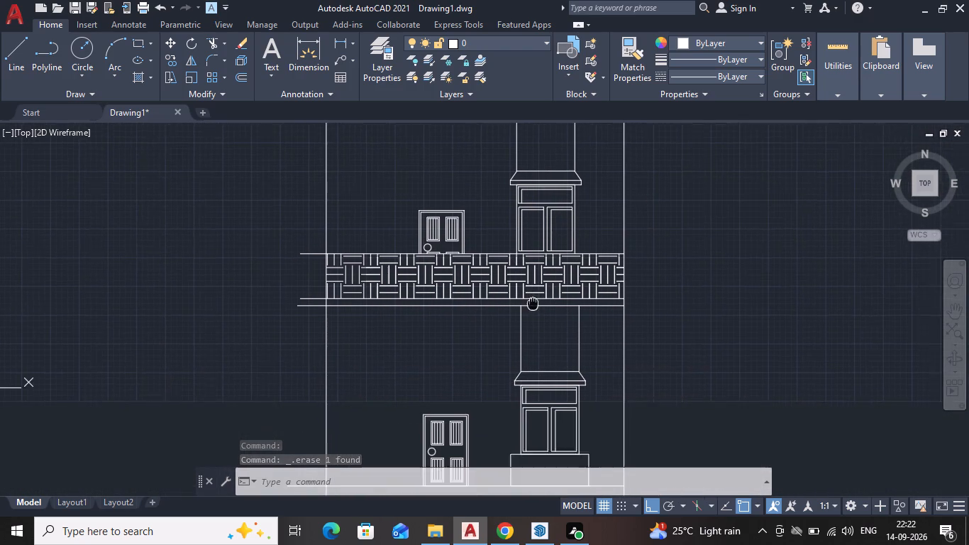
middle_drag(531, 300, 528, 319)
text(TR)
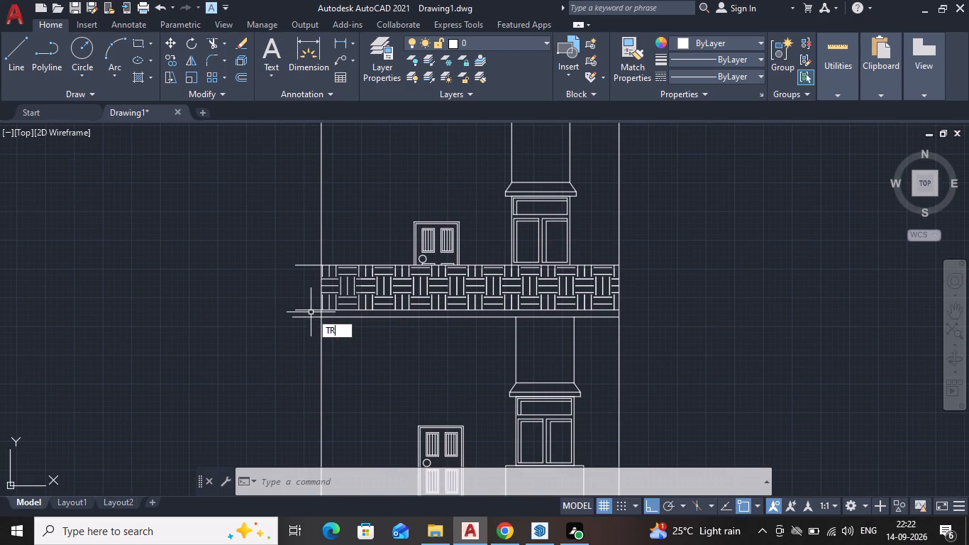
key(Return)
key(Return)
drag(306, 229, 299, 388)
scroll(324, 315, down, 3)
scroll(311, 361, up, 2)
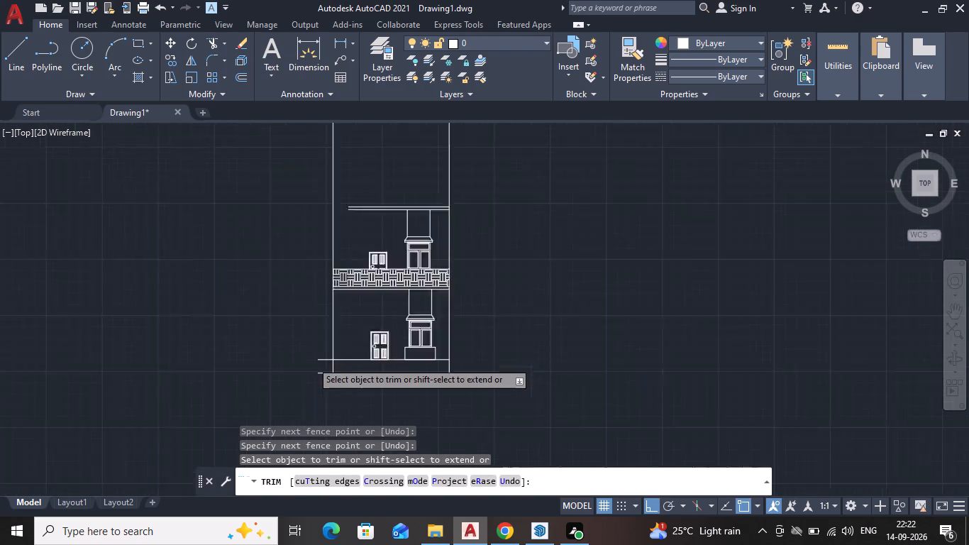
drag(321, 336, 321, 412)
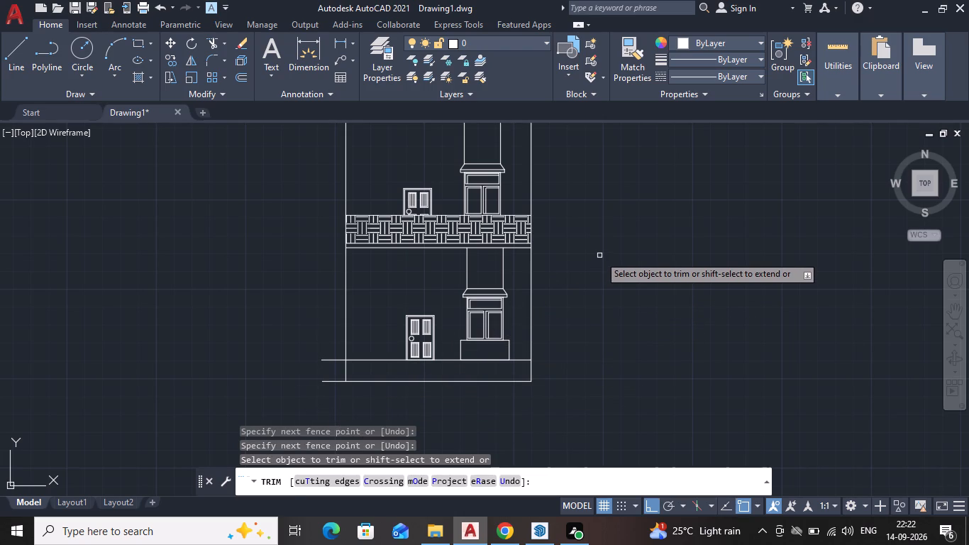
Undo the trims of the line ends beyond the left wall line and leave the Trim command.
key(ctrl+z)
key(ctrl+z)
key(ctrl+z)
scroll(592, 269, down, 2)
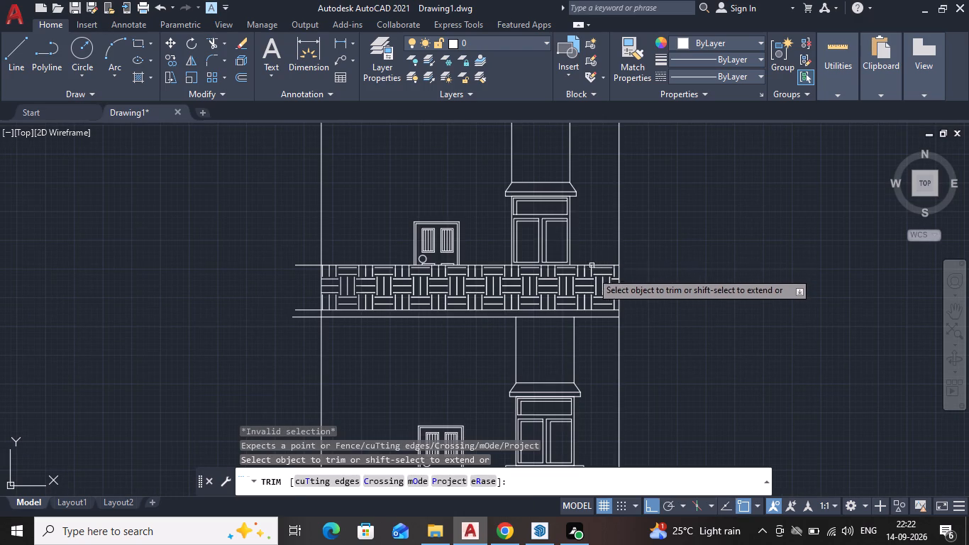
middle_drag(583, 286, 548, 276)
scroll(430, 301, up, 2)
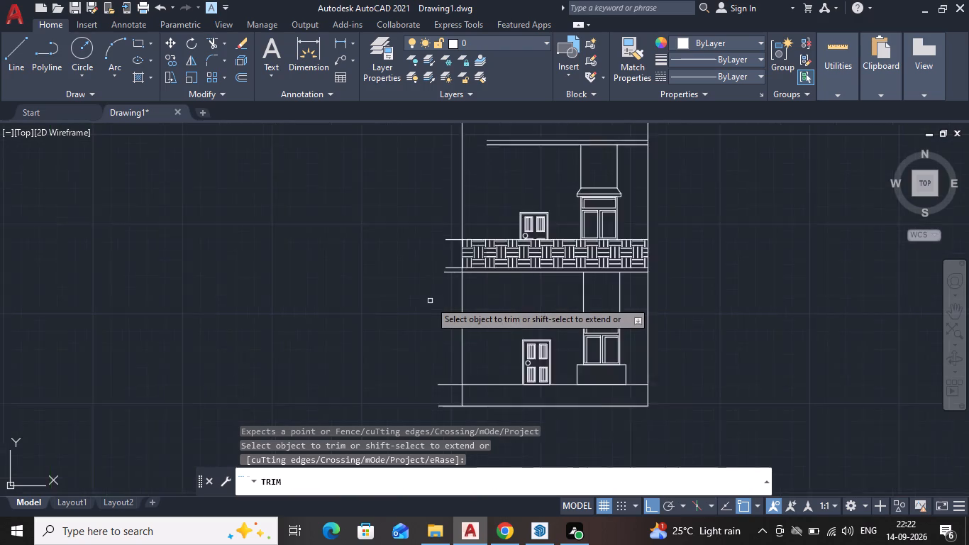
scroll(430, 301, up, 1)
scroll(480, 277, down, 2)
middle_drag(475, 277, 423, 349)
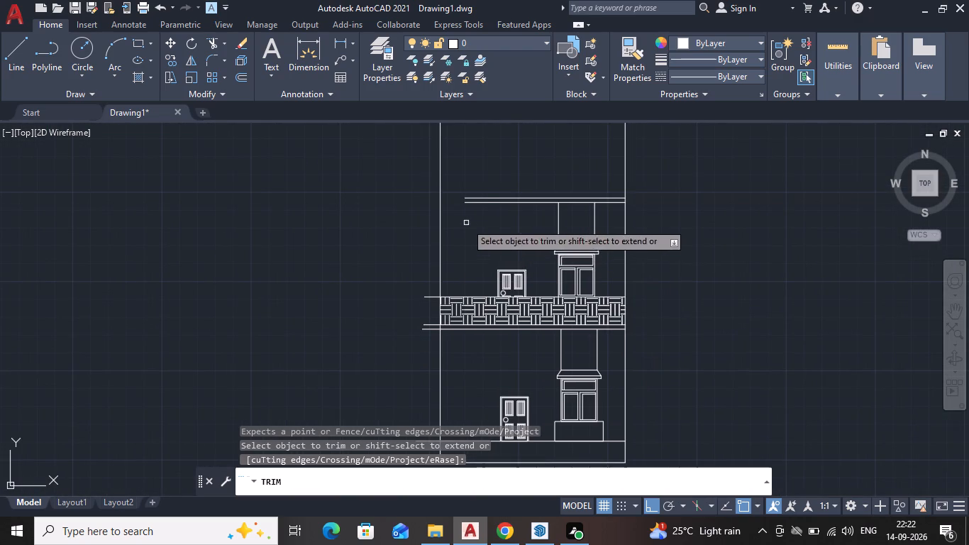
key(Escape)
Stretch the left ends of both upper slab lines past the left wall line, the lower one by about 19'.
scroll(483, 196, up, 2)
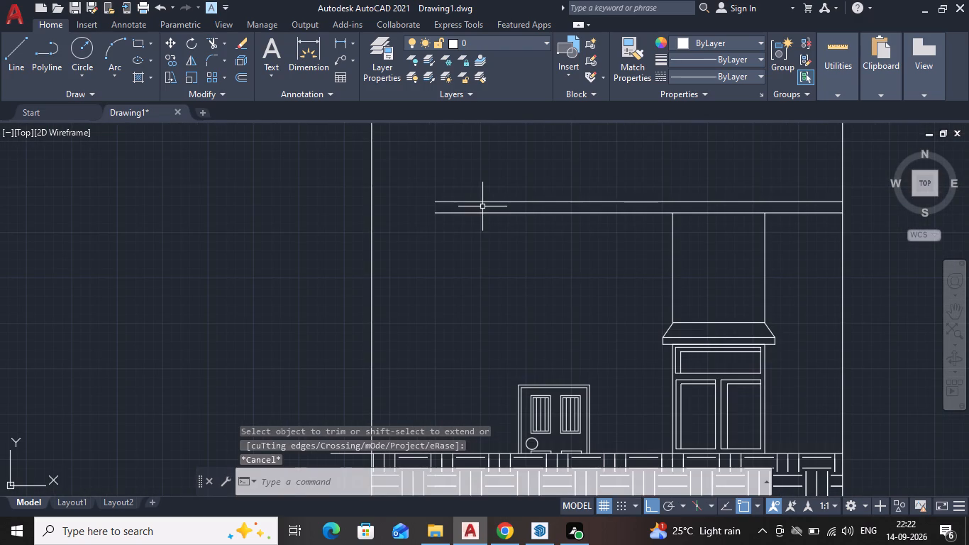
scroll(486, 311, down, 4)
middle_drag(487, 326, 438, 289)
scroll(438, 328, up, 2)
middle_drag(659, 335, 624, 319)
scroll(348, 133, up, 2)
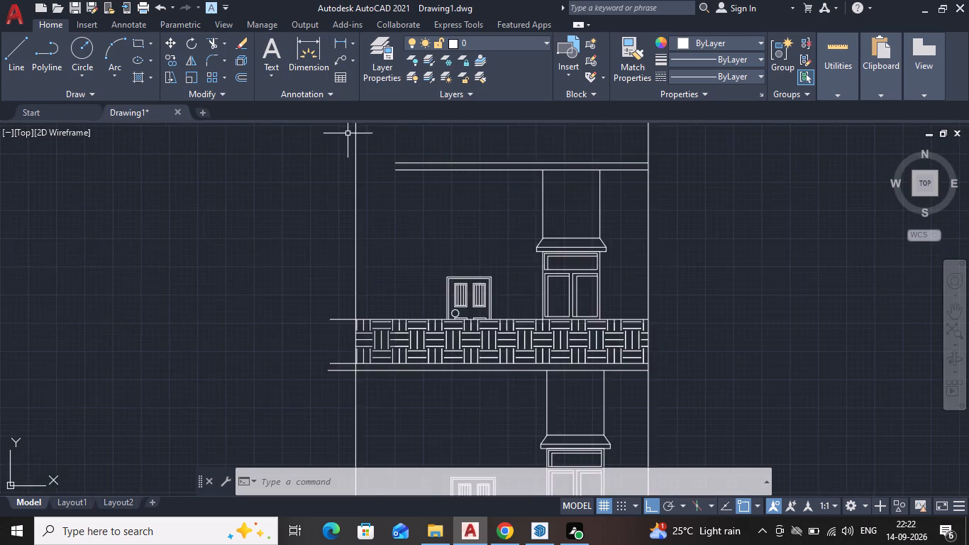
click(433, 181)
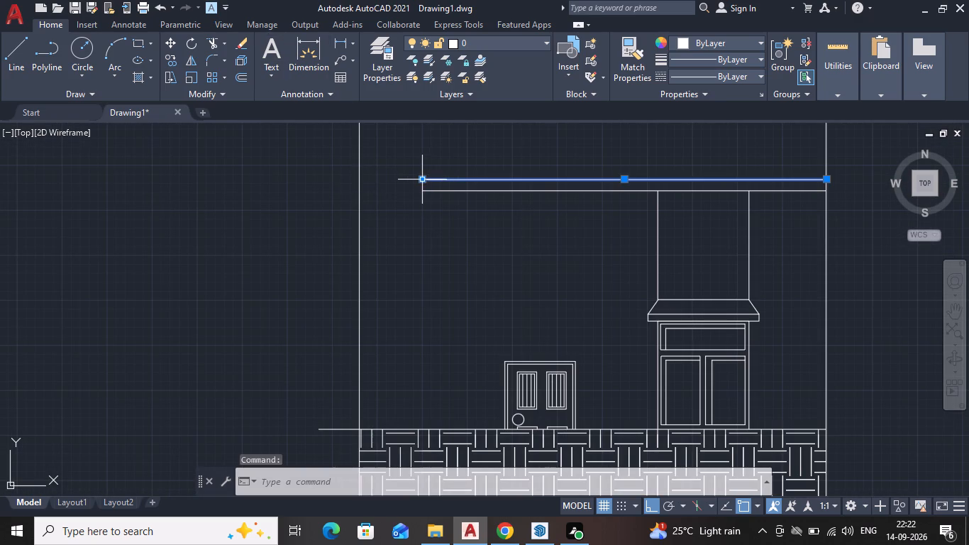
drag(421, 178, 401, 178)
click(249, 184)
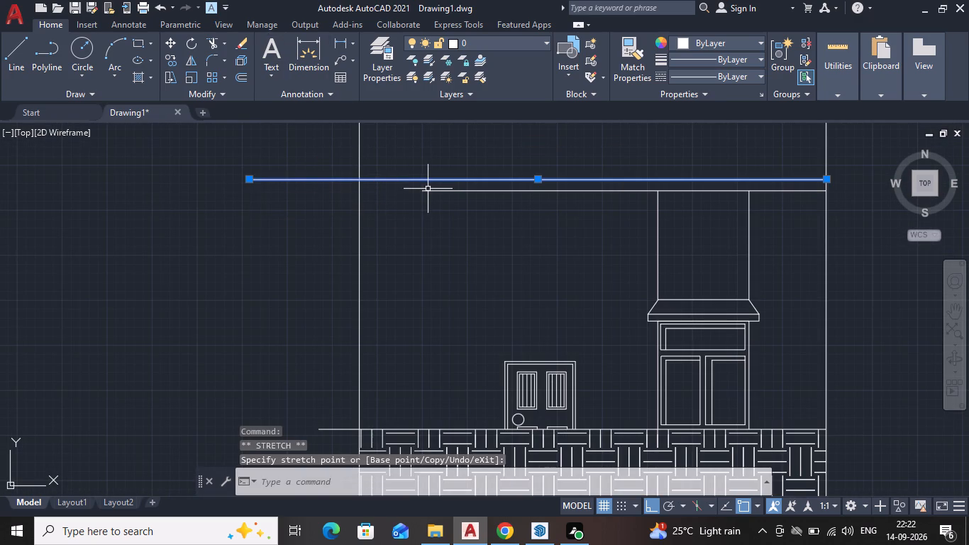
click(428, 190)
drag(421, 192, 392, 192)
click(216, 185)
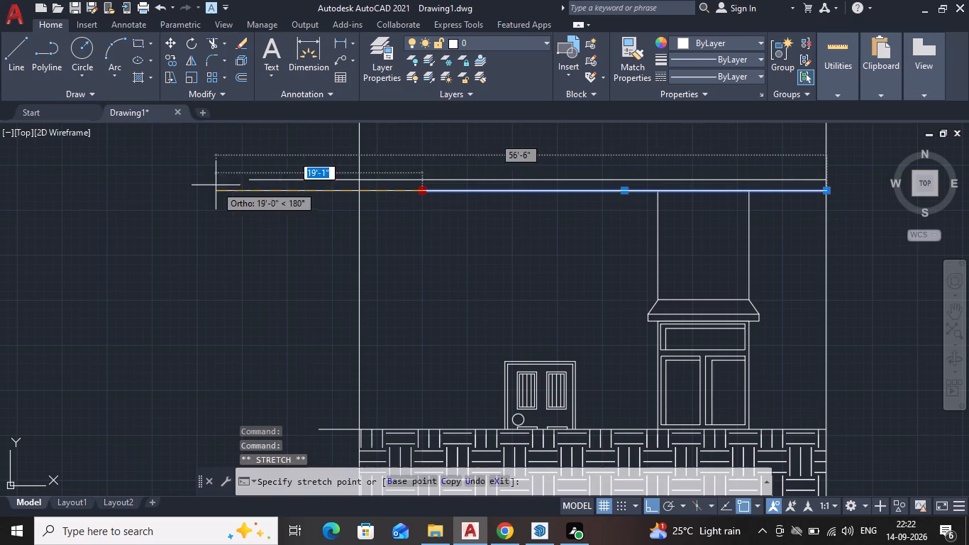
key(Escape)
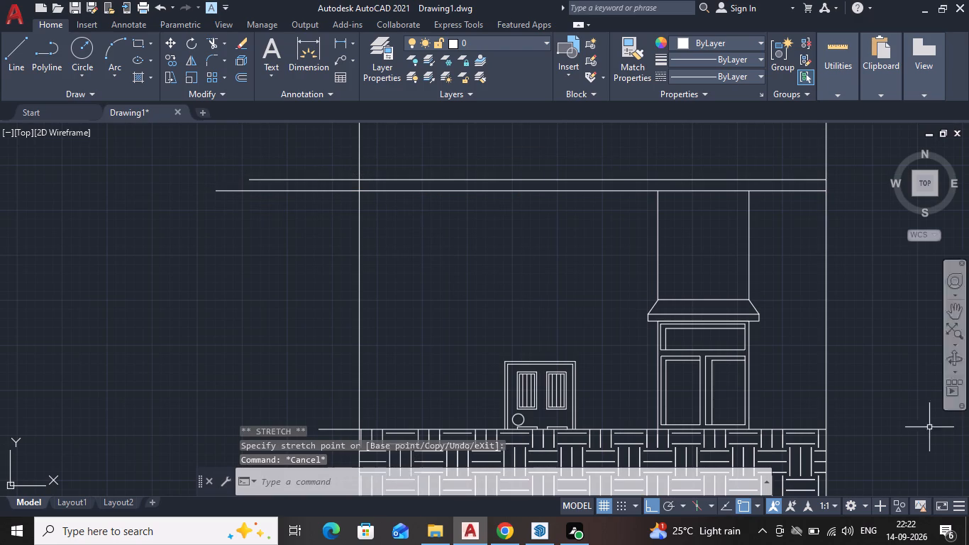
Hatch the sloped canopy above the ground-floor window with the DOLMIT pattern.
middle_drag(694, 296, 485, 206)
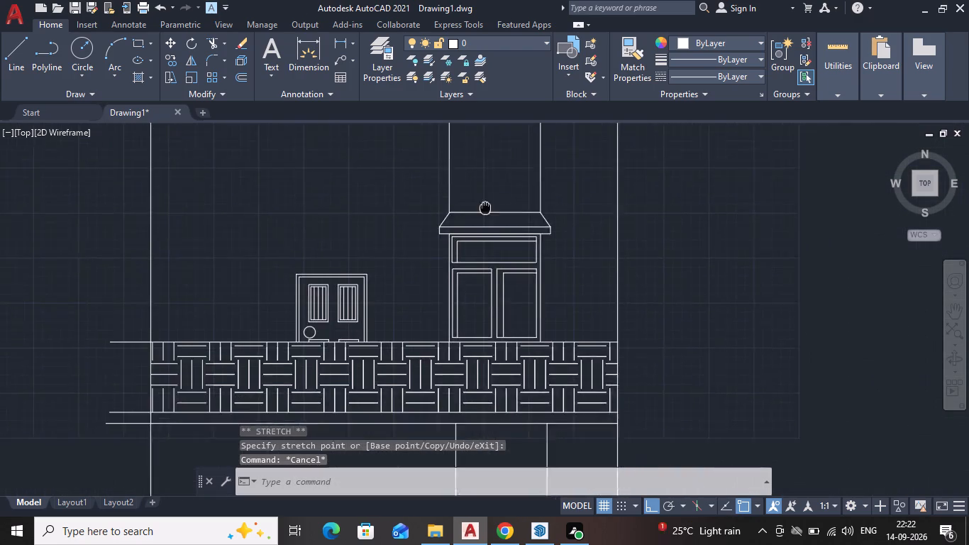
middle_drag(485, 206, 533, 132)
scroll(524, 178, down, 2)
scroll(533, 332, up, 2)
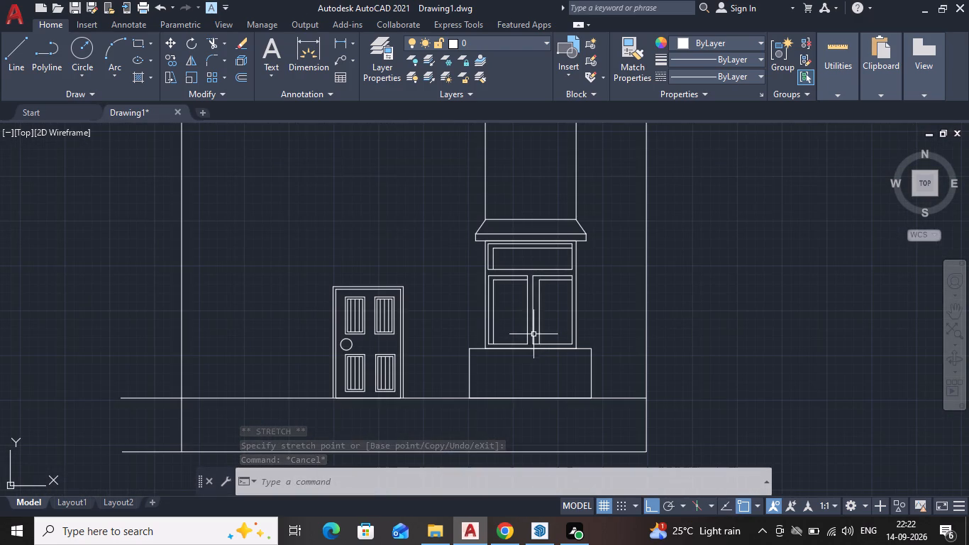
key(h)
key(Return)
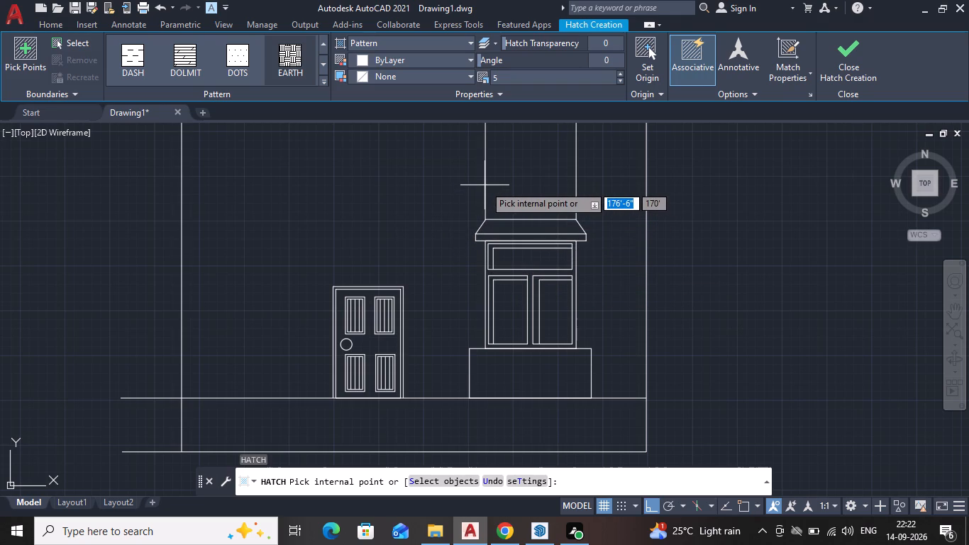
click(188, 63)
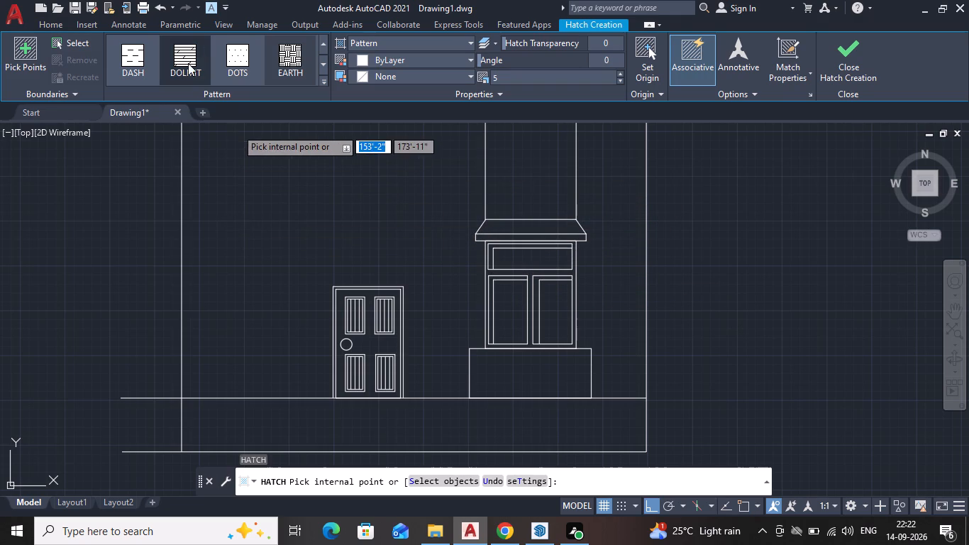
scroll(519, 214, up, 3)
click(525, 260)
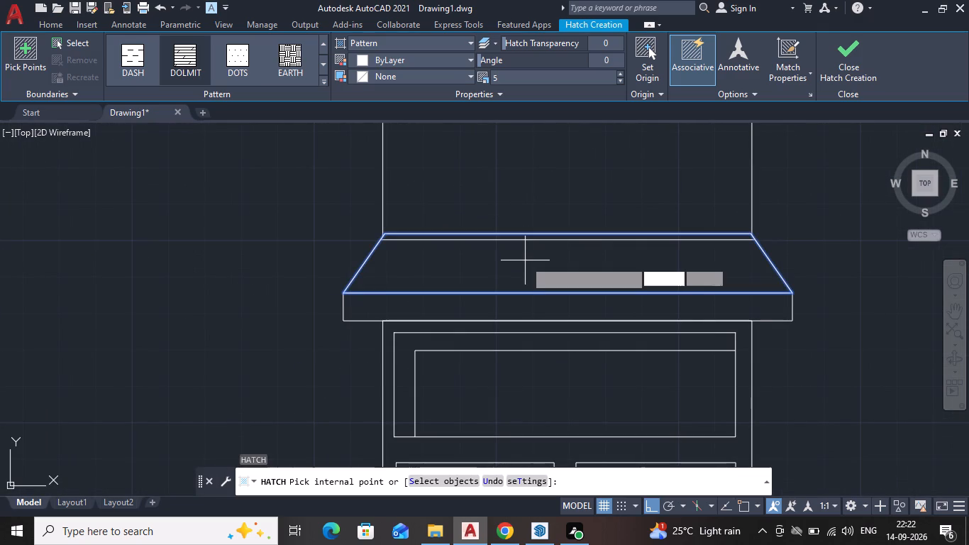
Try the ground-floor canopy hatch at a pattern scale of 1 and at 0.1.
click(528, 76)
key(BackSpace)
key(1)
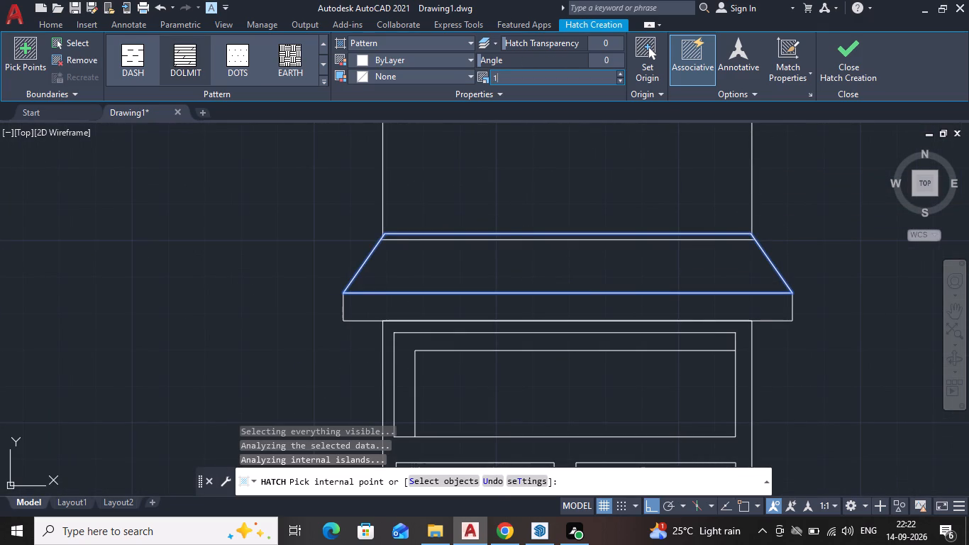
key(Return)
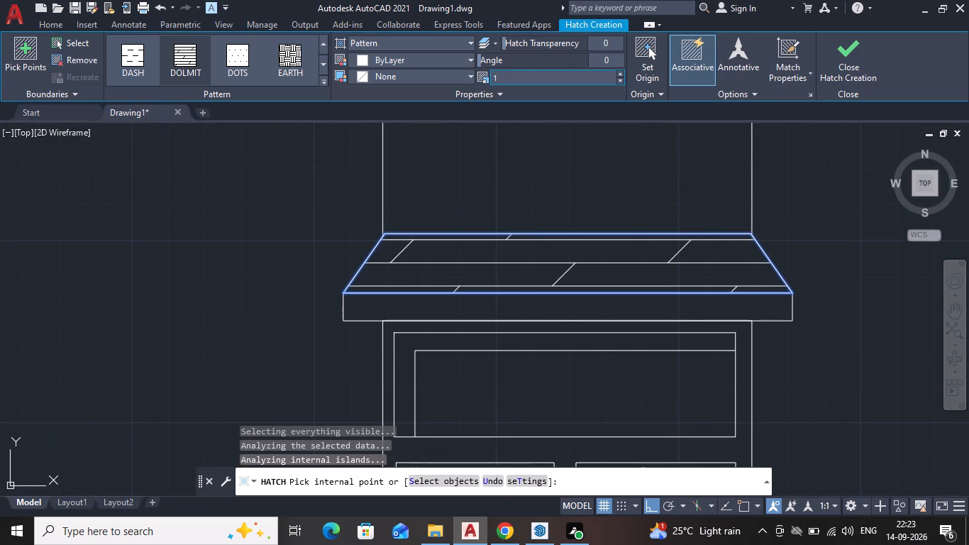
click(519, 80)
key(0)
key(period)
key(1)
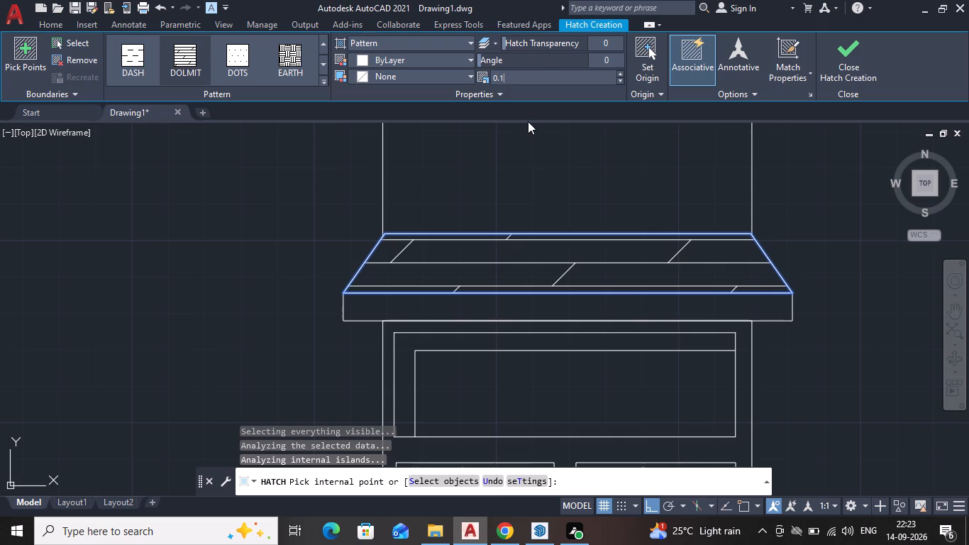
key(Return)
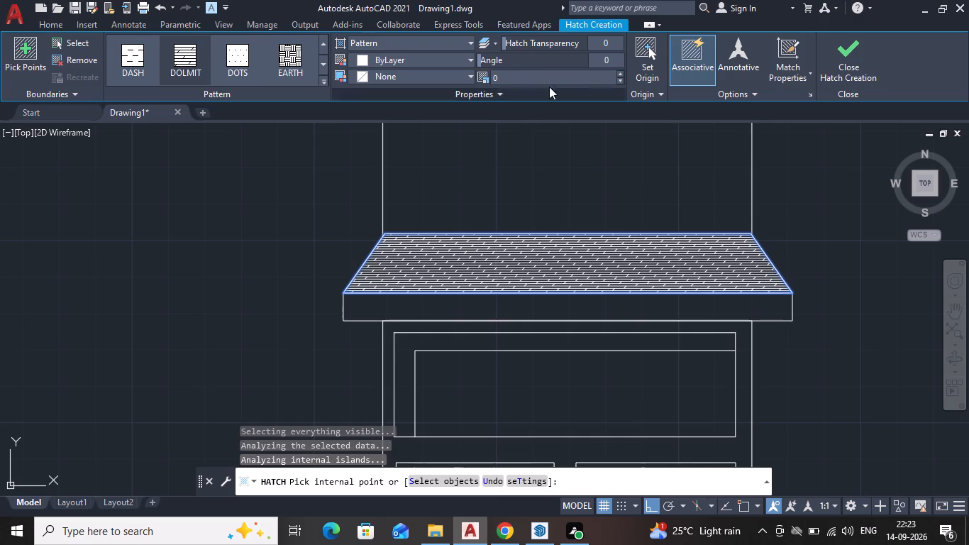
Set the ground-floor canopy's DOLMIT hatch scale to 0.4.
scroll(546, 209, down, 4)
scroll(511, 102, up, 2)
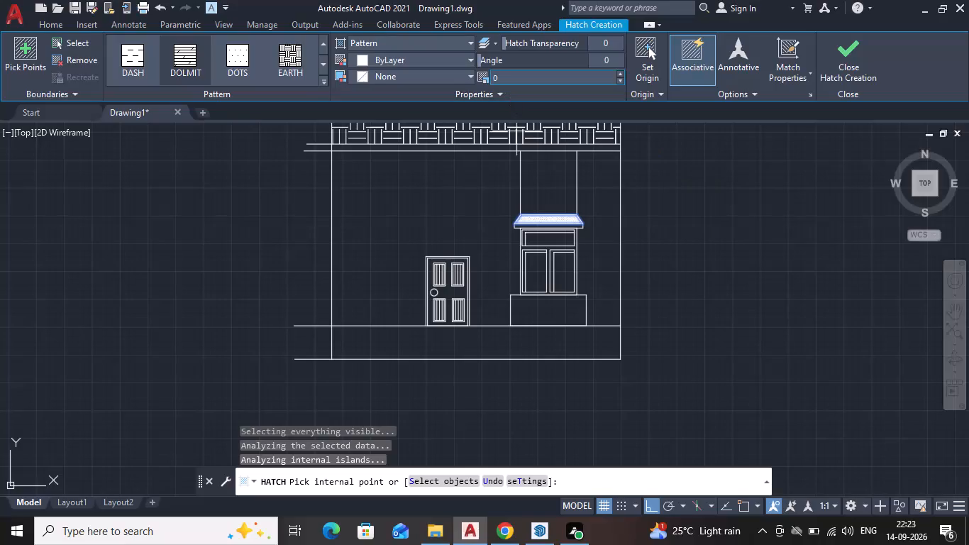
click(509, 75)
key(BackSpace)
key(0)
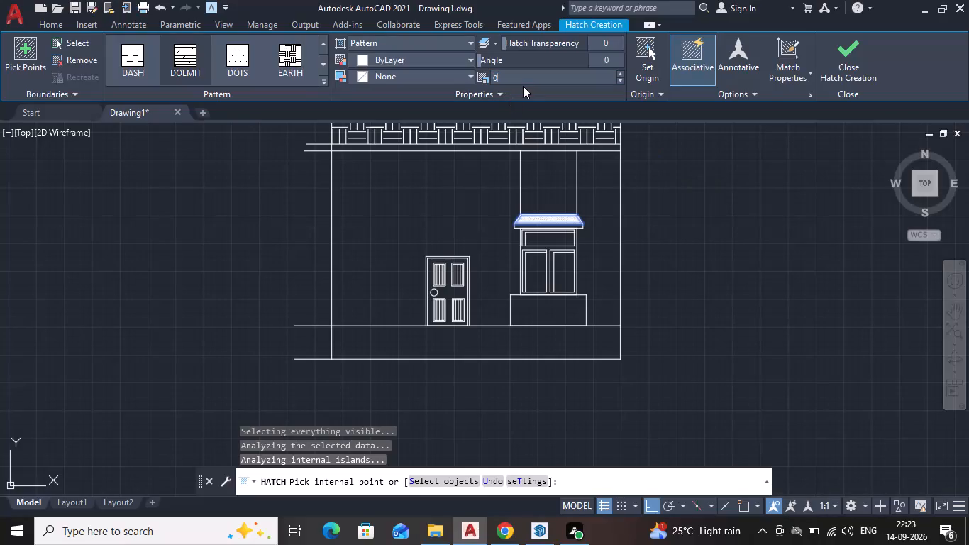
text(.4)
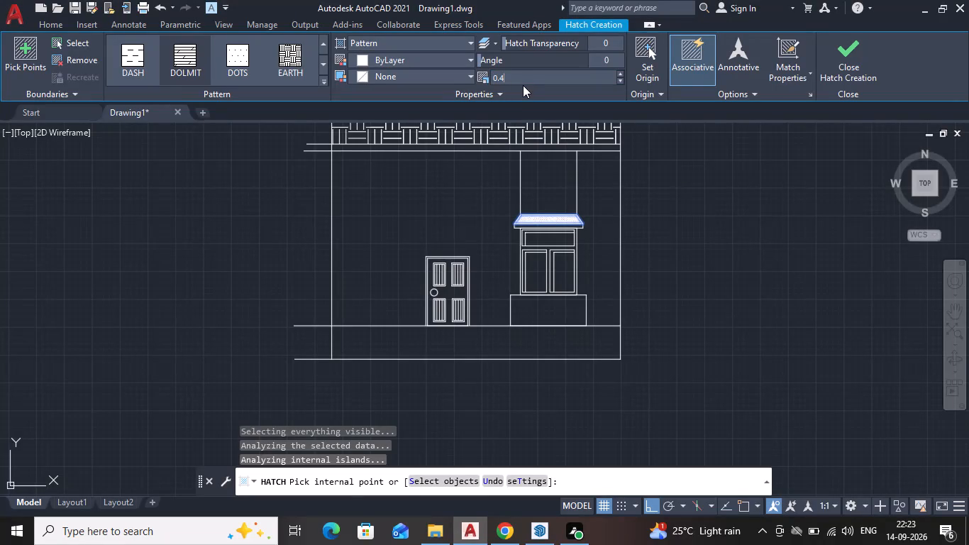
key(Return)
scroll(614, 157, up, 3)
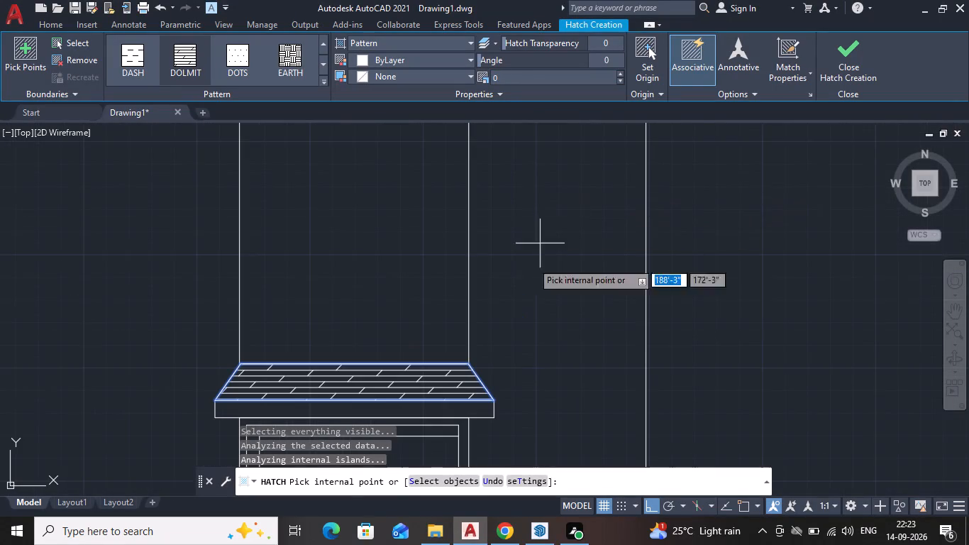
Add the same DOLMIT hatch to the sloped canopy above the upper-floor window and finish hatching.
middle_drag(499, 333, 602, 272)
middle_drag(517, 240, 547, 393)
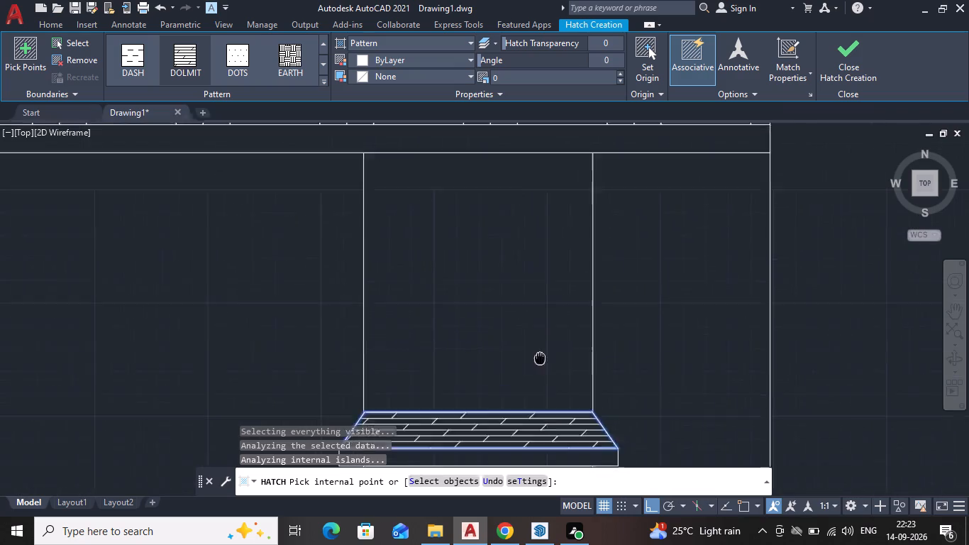
middle_drag(547, 393, 574, 508)
middle_drag(521, 334, 512, 507)
scroll(497, 231, down, 4)
middle_drag(477, 309, 455, 427)
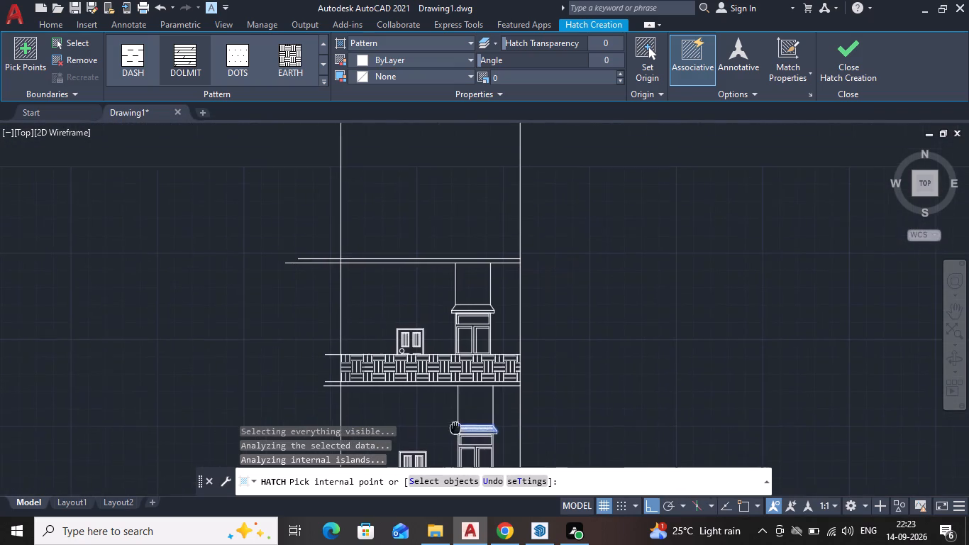
middle_drag(455, 427, 455, 429)
scroll(462, 311, up, 3)
click(471, 324)
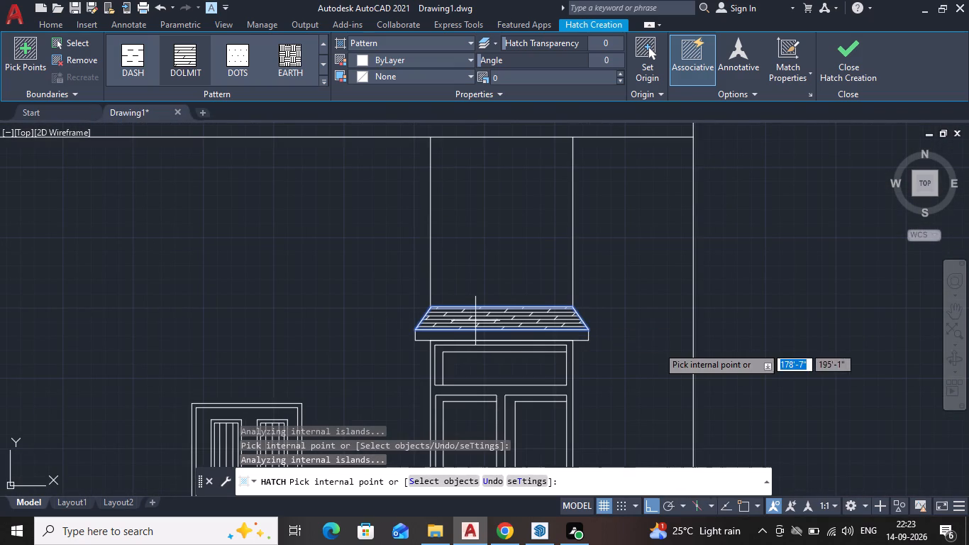
key(Escape)
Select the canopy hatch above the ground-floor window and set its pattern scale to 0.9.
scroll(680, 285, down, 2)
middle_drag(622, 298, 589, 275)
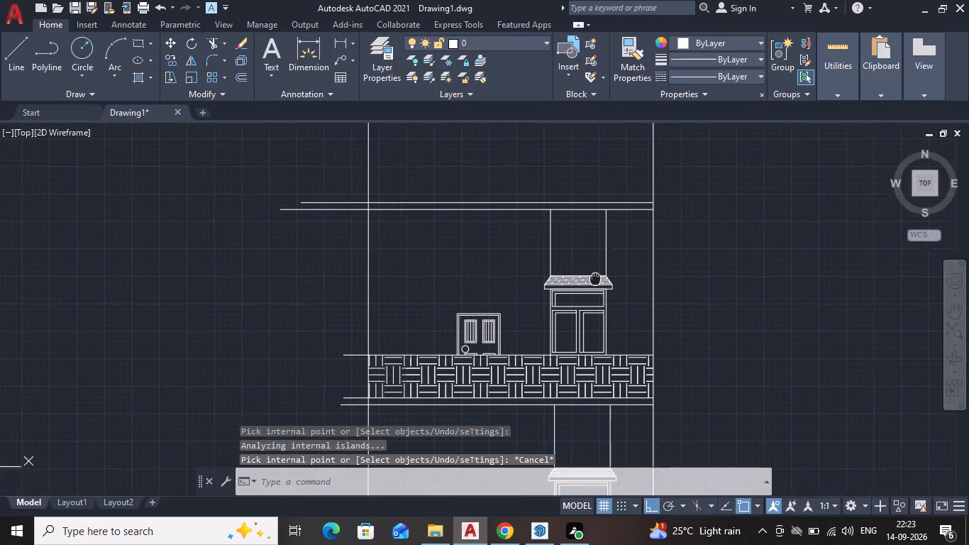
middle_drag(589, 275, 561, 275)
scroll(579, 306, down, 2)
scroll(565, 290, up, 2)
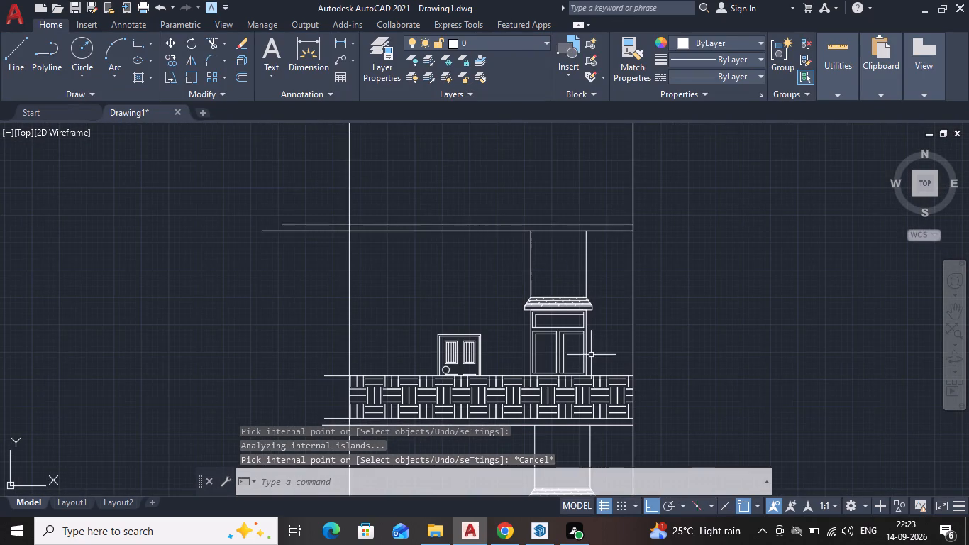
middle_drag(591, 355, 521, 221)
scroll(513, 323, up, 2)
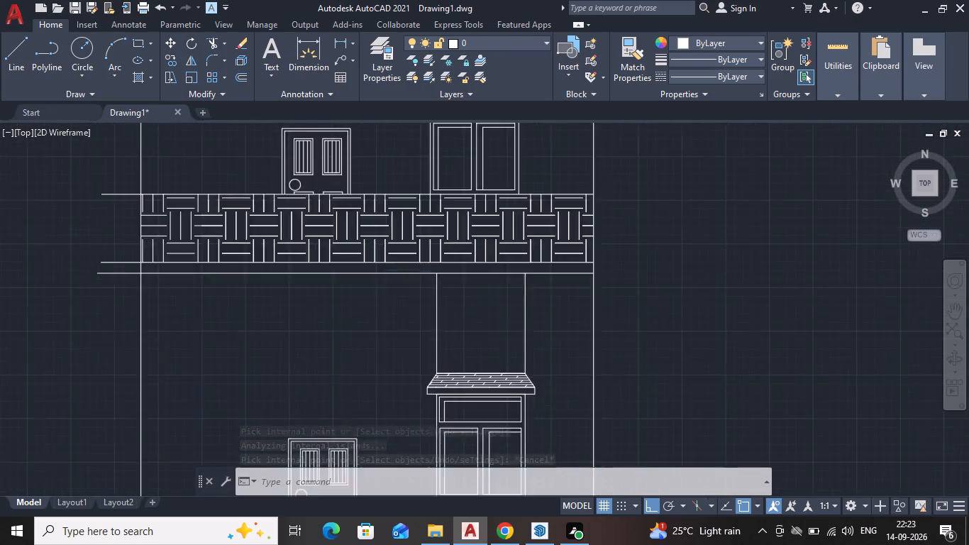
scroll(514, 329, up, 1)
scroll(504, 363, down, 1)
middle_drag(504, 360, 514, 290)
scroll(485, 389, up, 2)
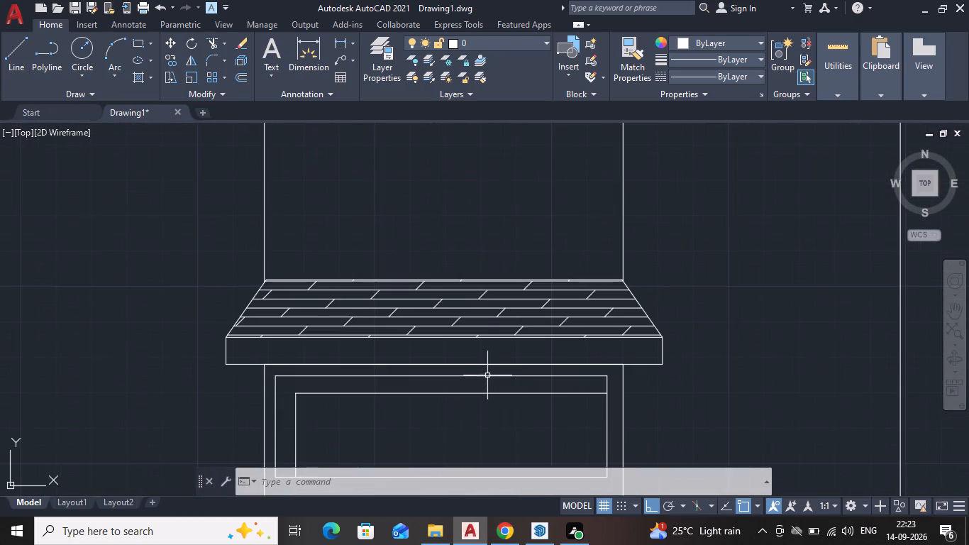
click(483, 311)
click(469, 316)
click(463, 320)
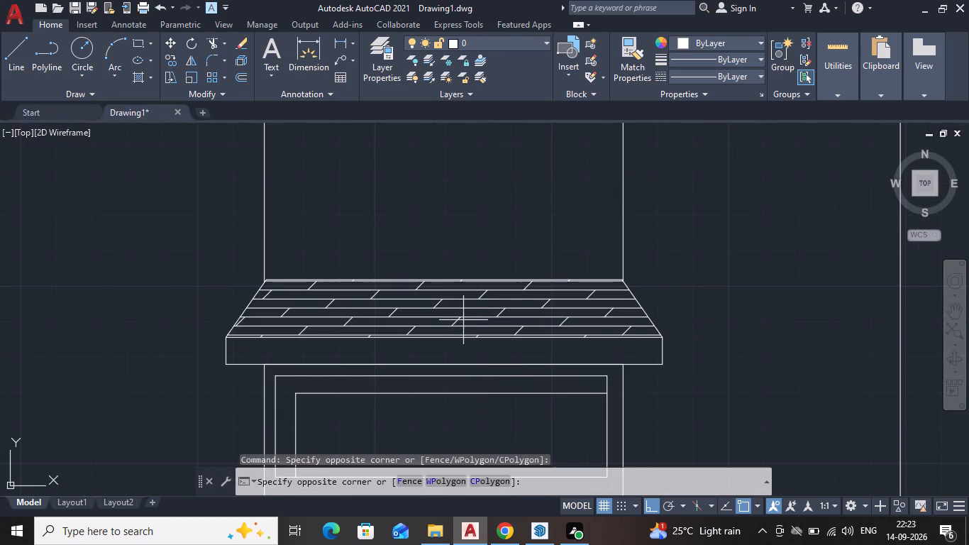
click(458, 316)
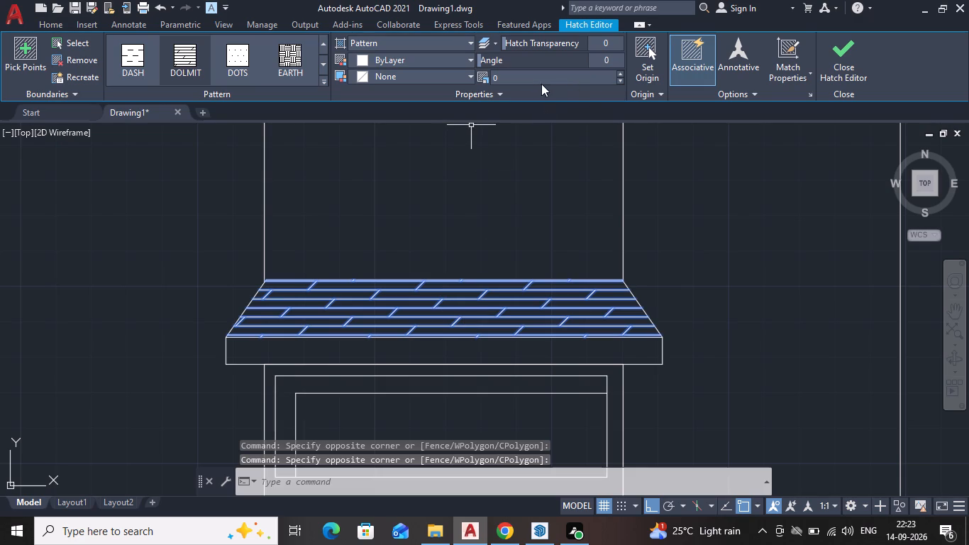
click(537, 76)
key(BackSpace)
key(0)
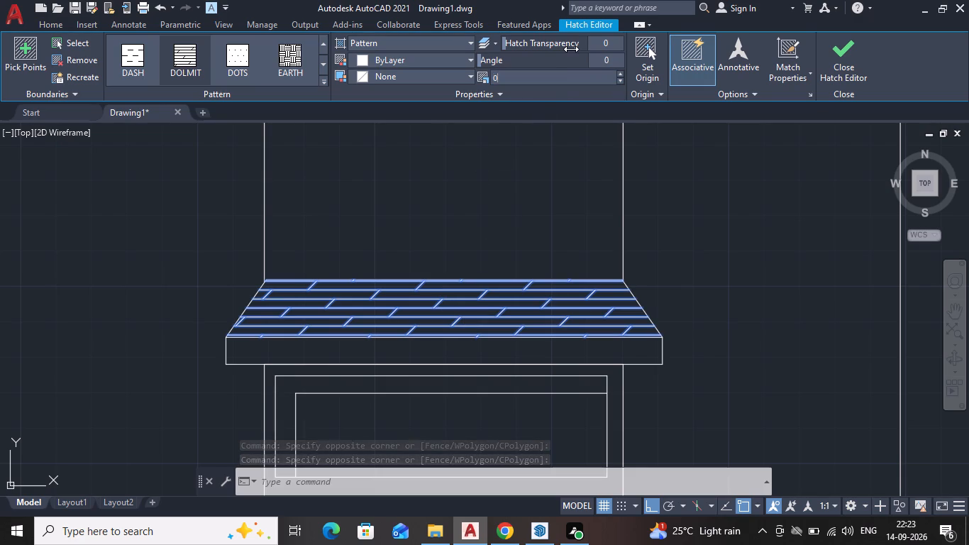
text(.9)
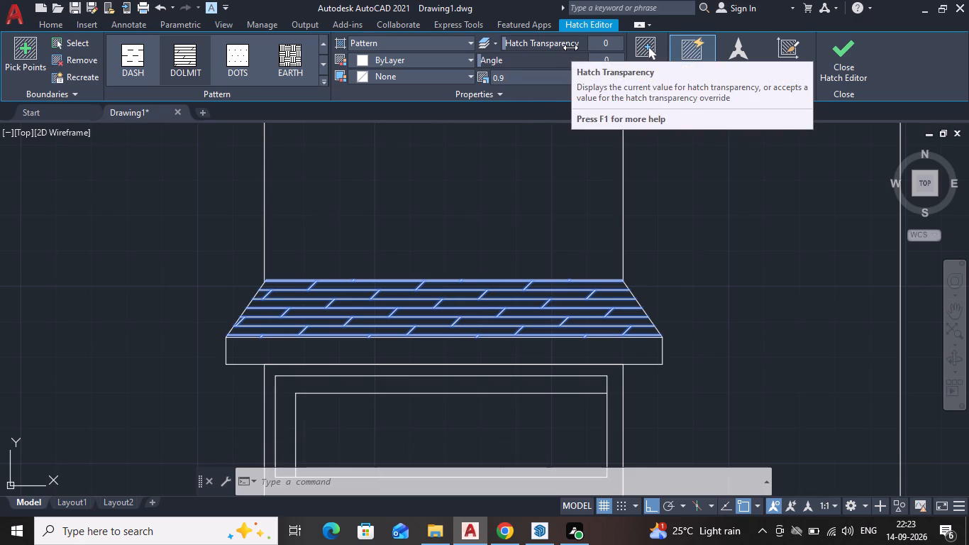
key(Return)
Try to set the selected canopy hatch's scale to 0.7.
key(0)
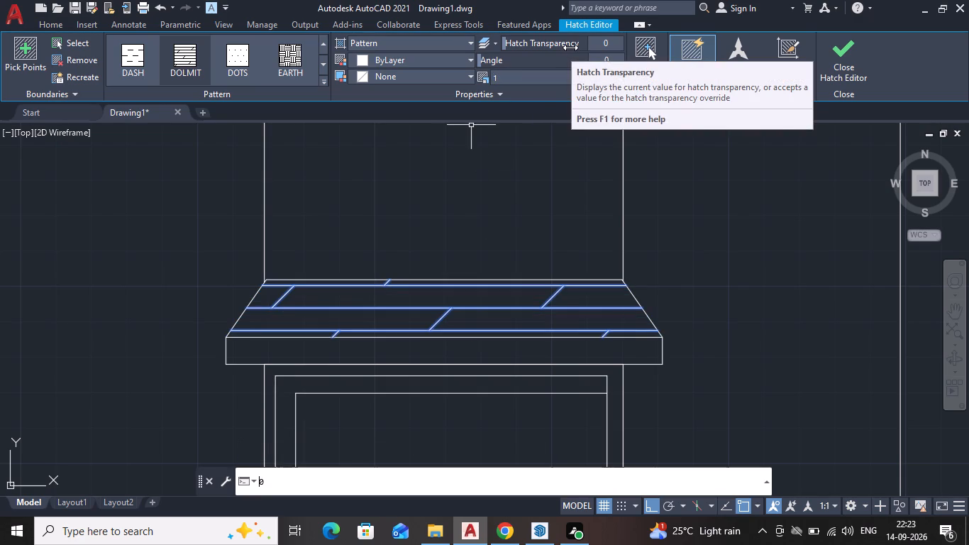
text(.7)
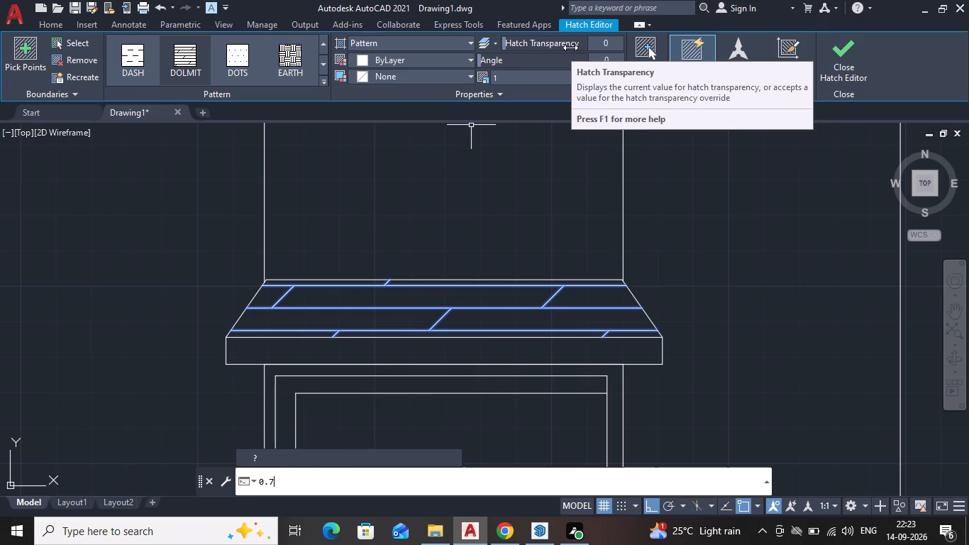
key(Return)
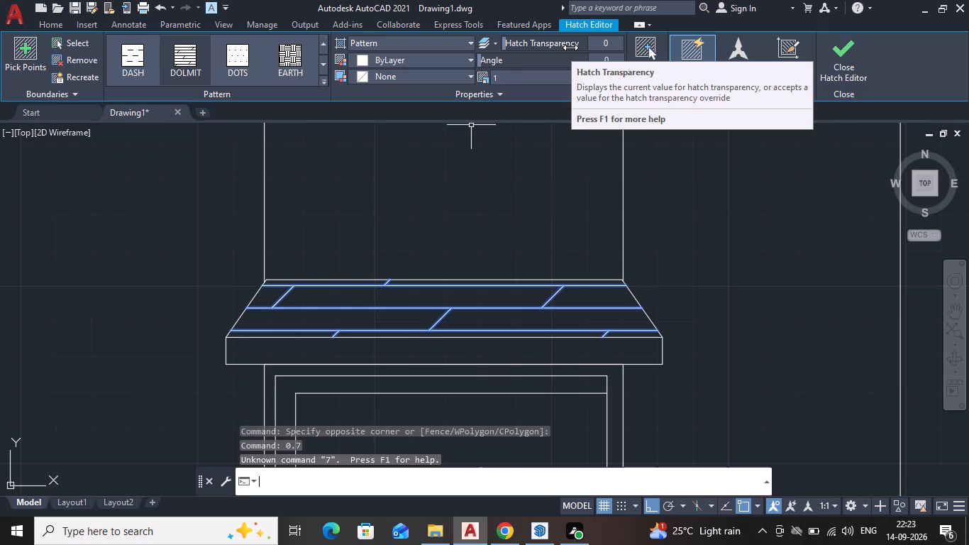
Set the selected canopy hatch's pattern scale to 0.8.
click(517, 77)
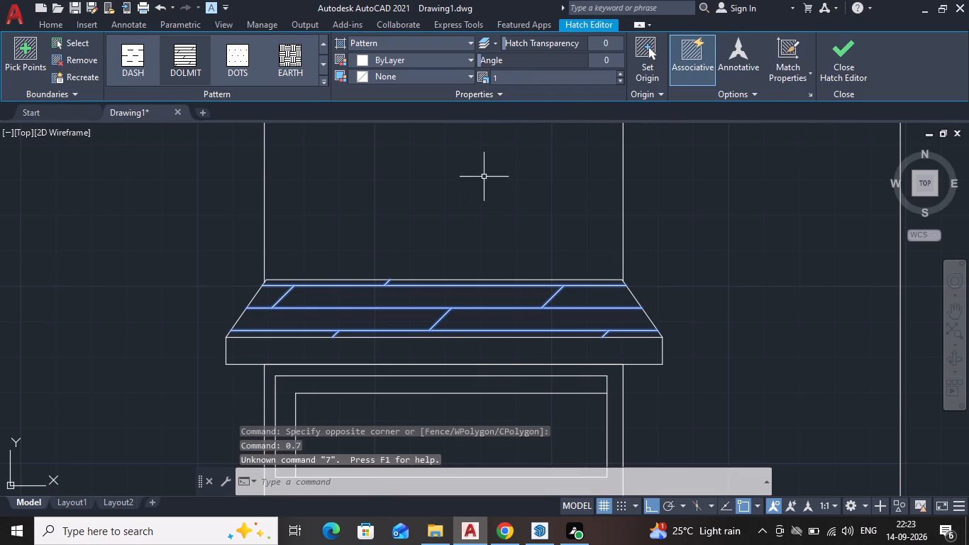
click(506, 79)
key(BackSpace)
key(0)
key(period)
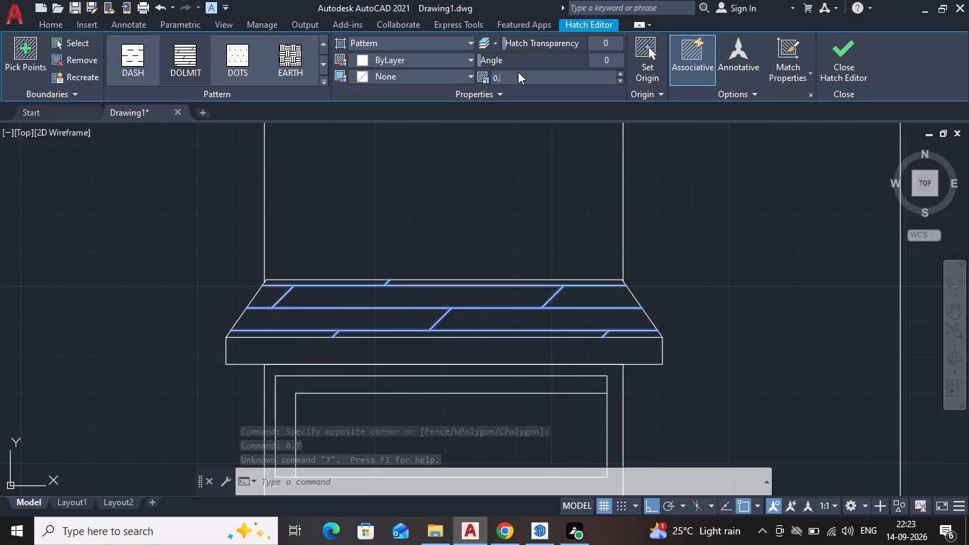
key(8)
key(Return)
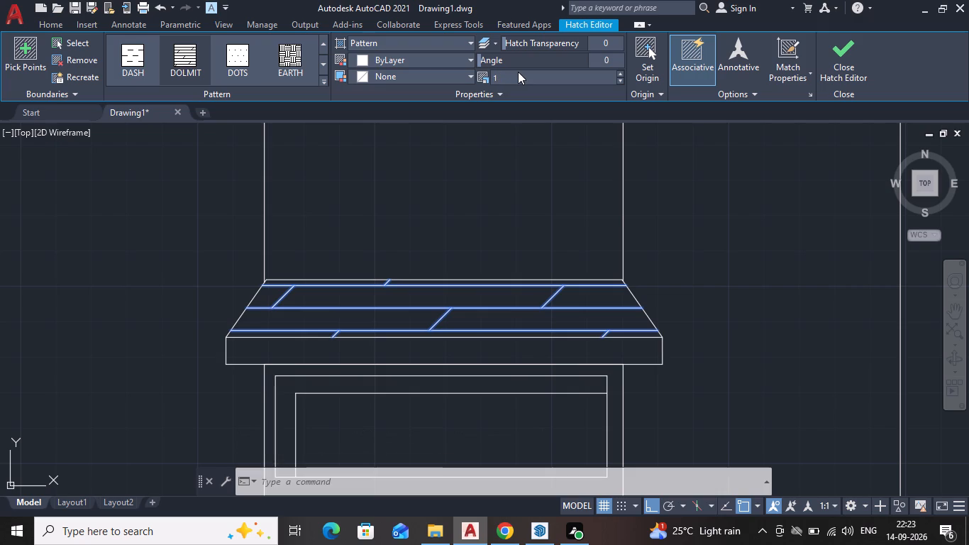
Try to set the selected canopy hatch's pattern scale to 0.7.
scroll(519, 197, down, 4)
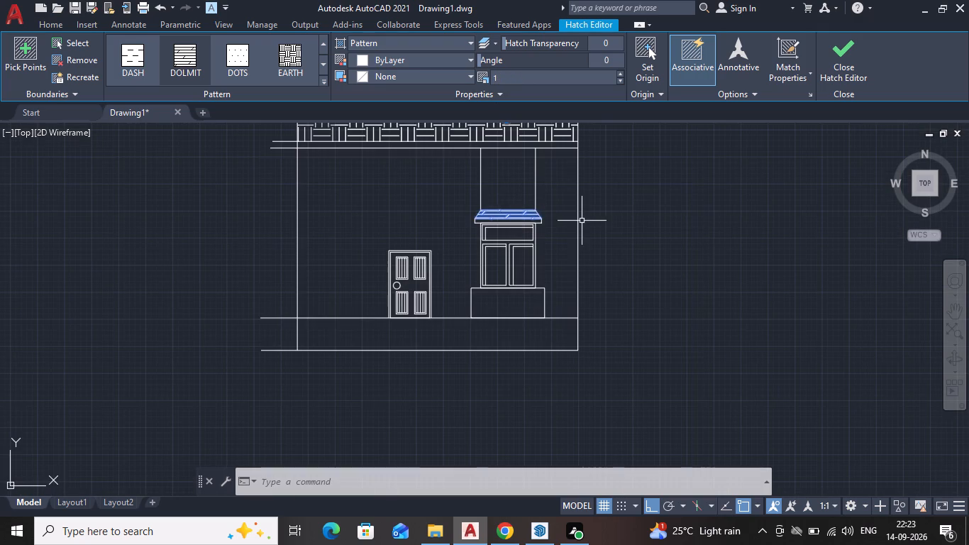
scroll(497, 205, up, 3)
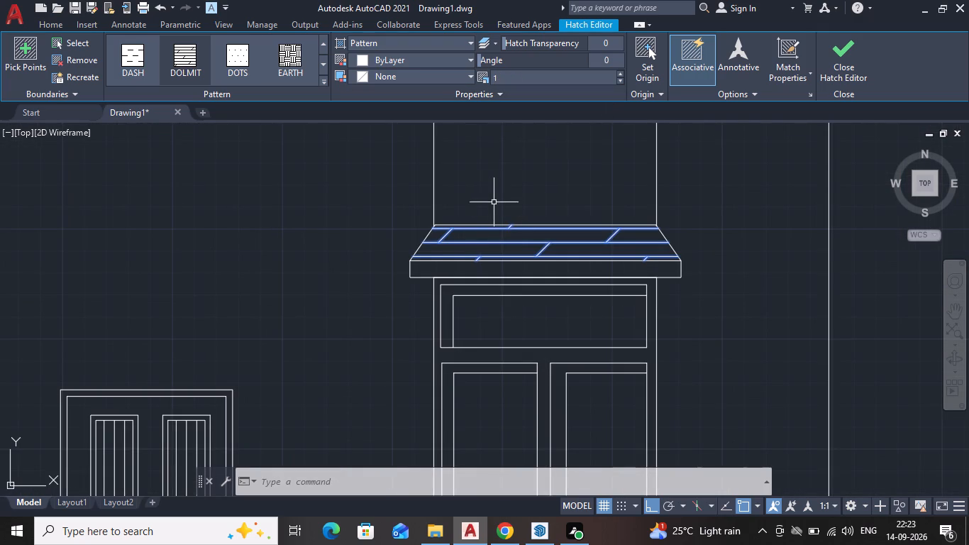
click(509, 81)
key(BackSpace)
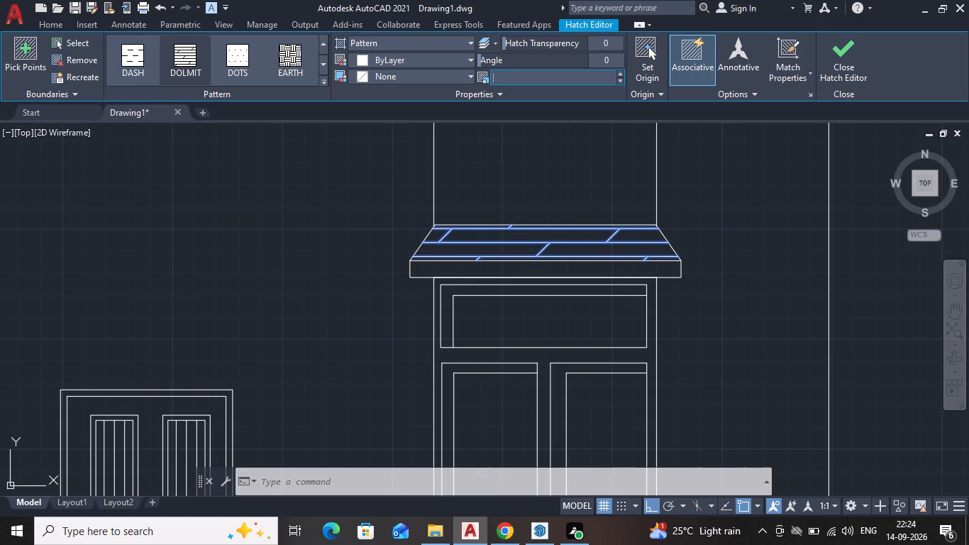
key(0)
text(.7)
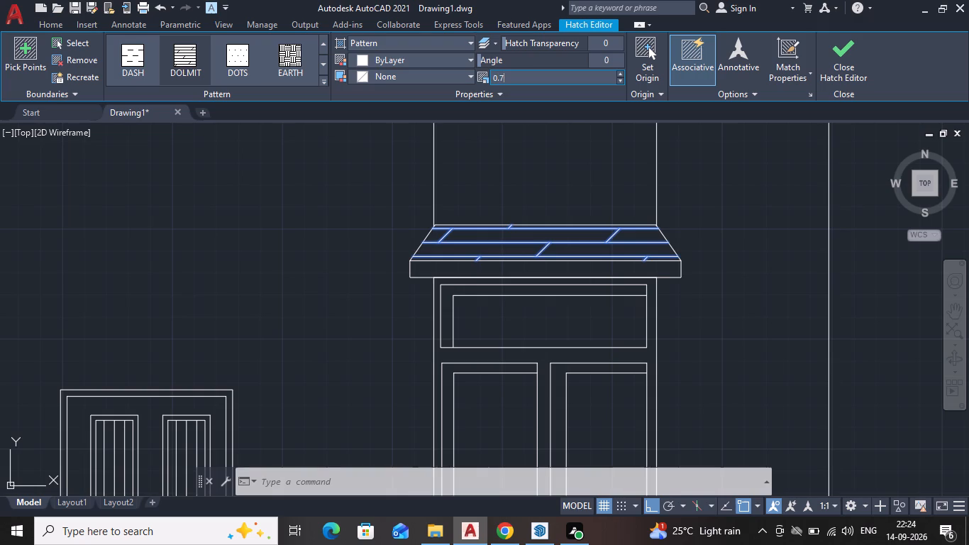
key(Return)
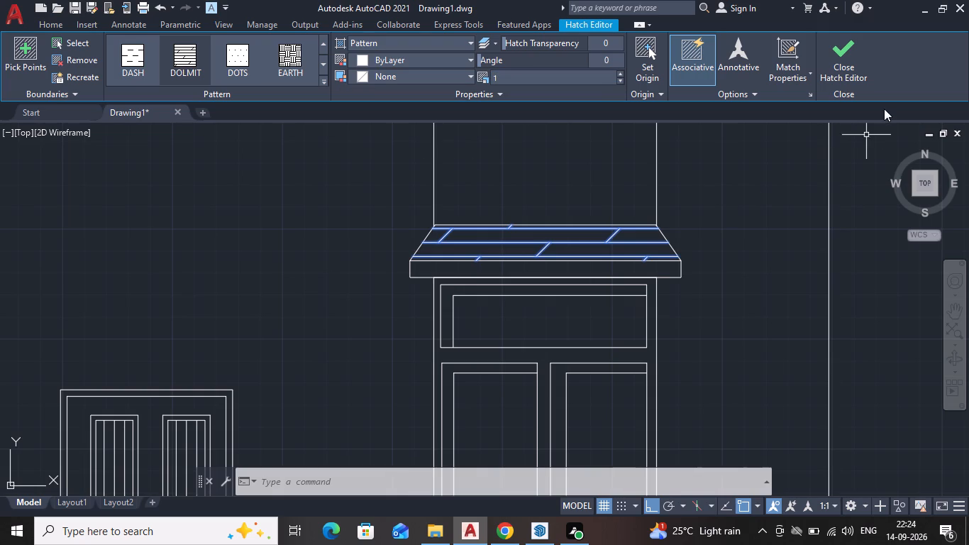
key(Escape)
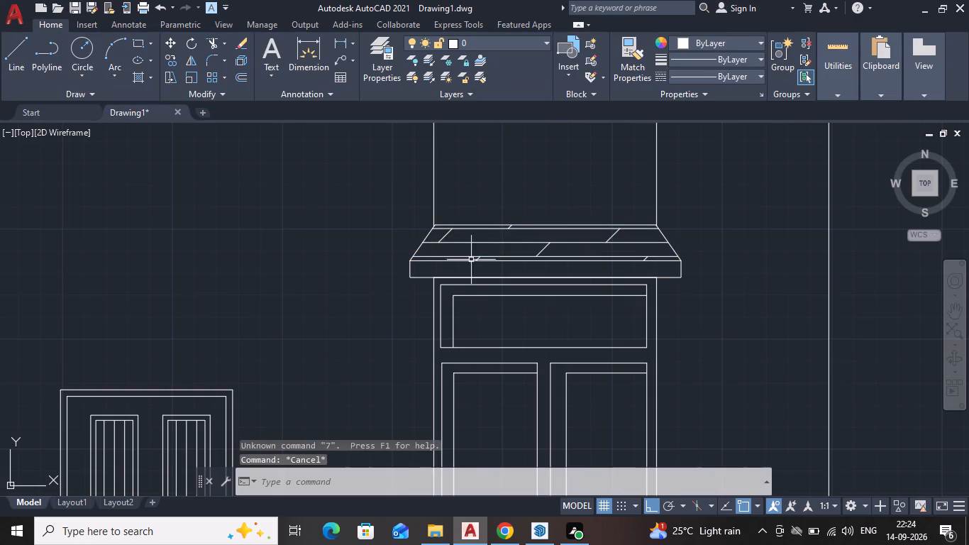
Delete the DOLMIT hatch from the window canopies.
click(534, 247)
click(544, 239)
click(544, 244)
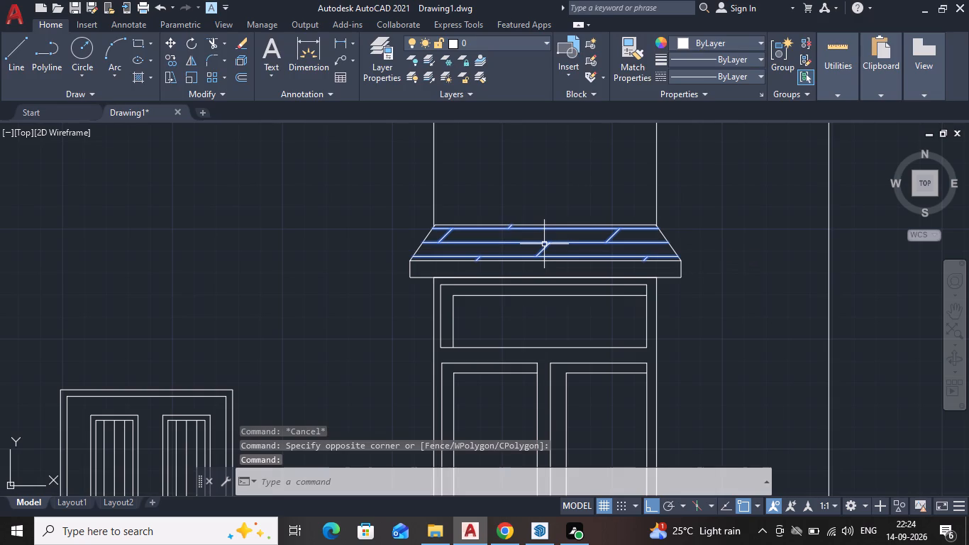
key(Delete)
Fill the sloped canopy above the ground-floor window with a new DOLMIT hatch.
scroll(548, 241, down, 2)
middle_drag(548, 251, 516, 413)
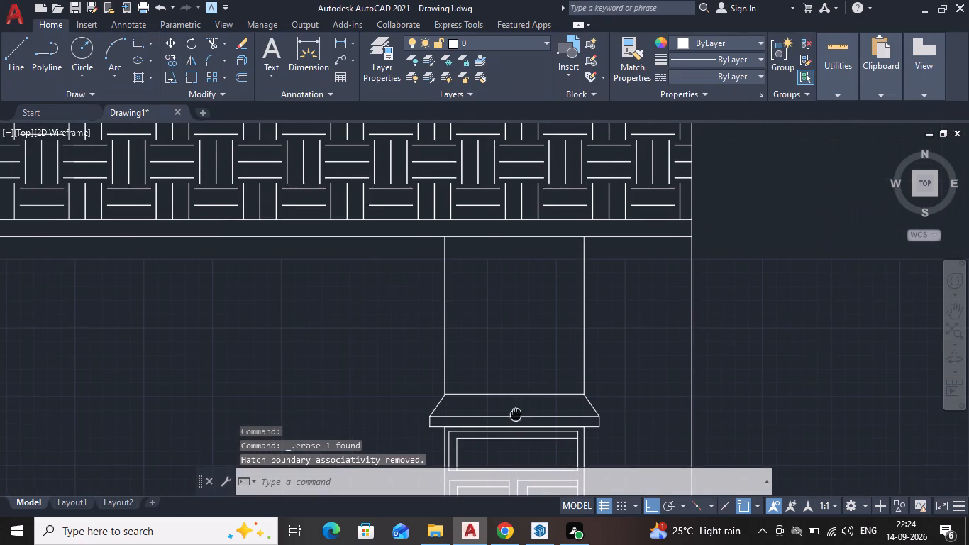
scroll(502, 339, down, 4)
middle_drag(495, 341, 475, 417)
scroll(487, 363, up, 3)
scroll(487, 338, down, 1)
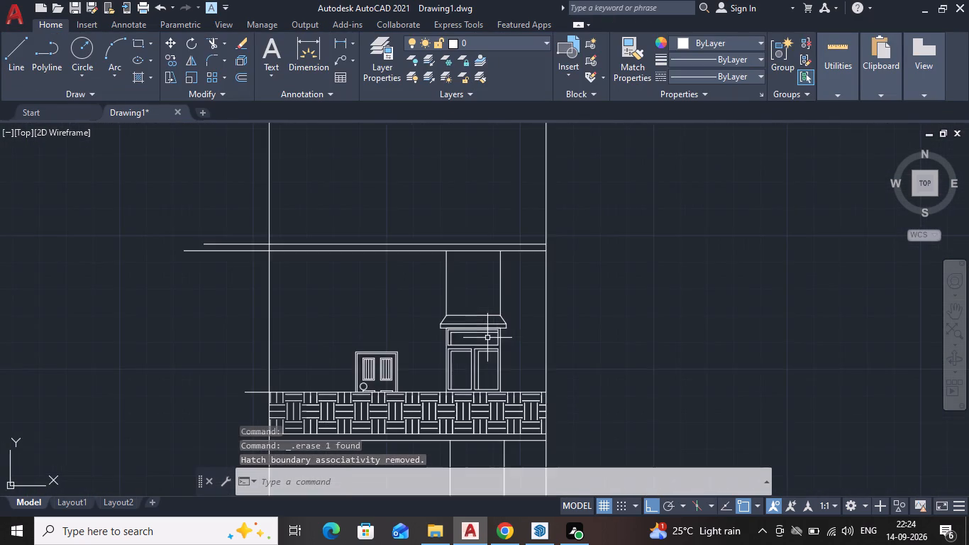
scroll(486, 338, down, 2)
middle_drag(483, 378, 421, 210)
scroll(412, 248, up, 2)
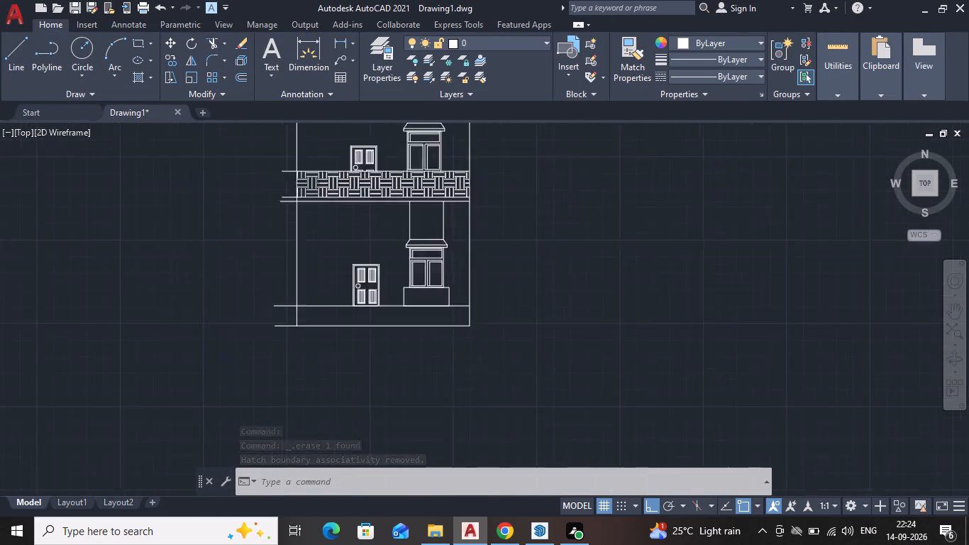
scroll(412, 249, up, 1)
middle_drag(426, 247, 415, 330)
key(h)
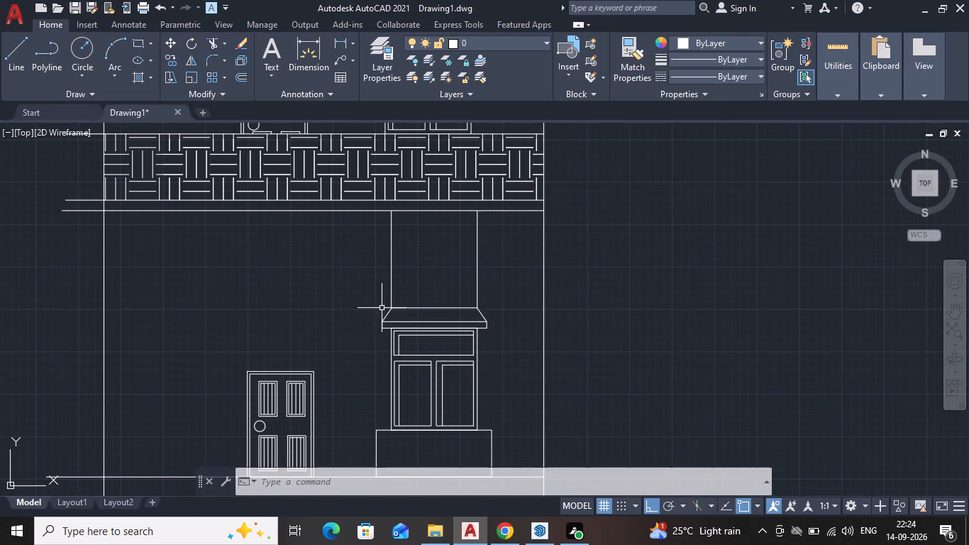
key(Return)
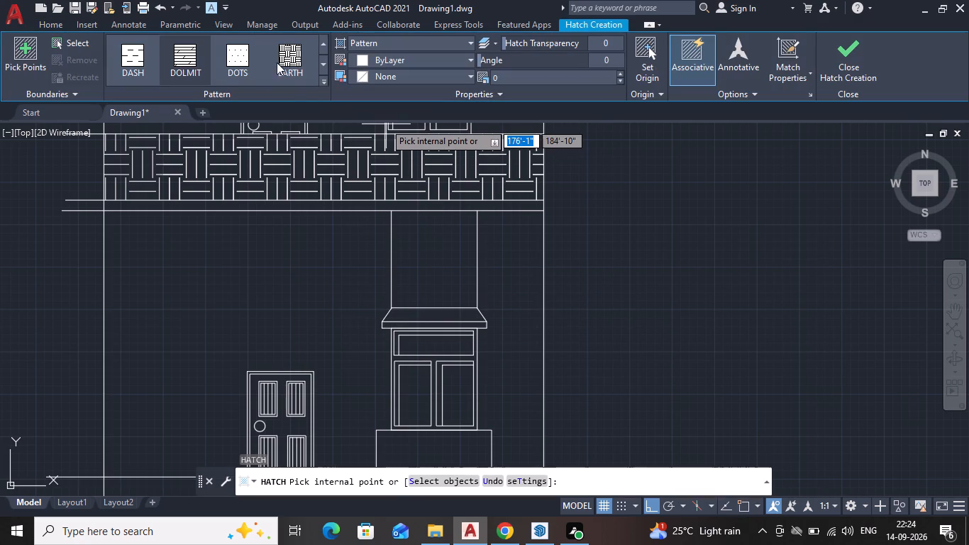
click(190, 61)
scroll(424, 329, up, 3)
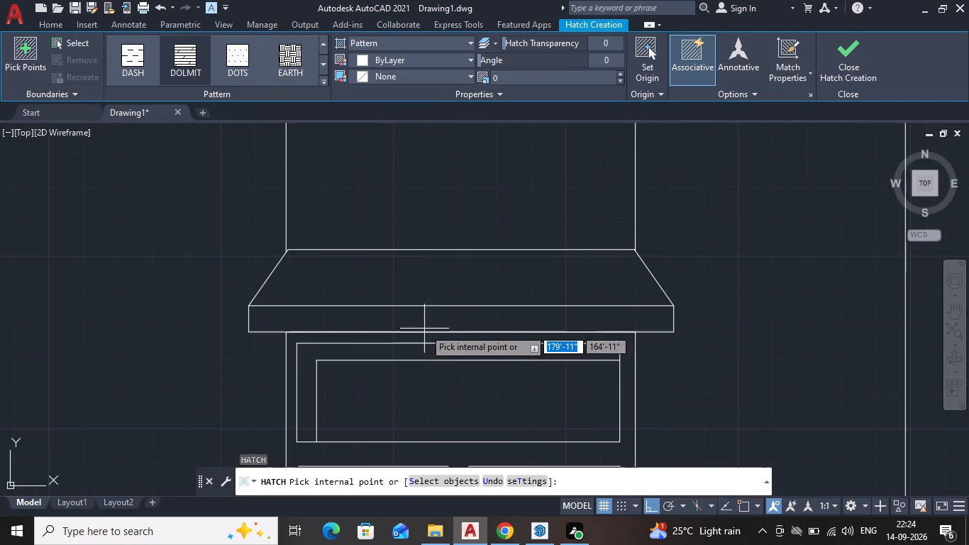
click(430, 270)
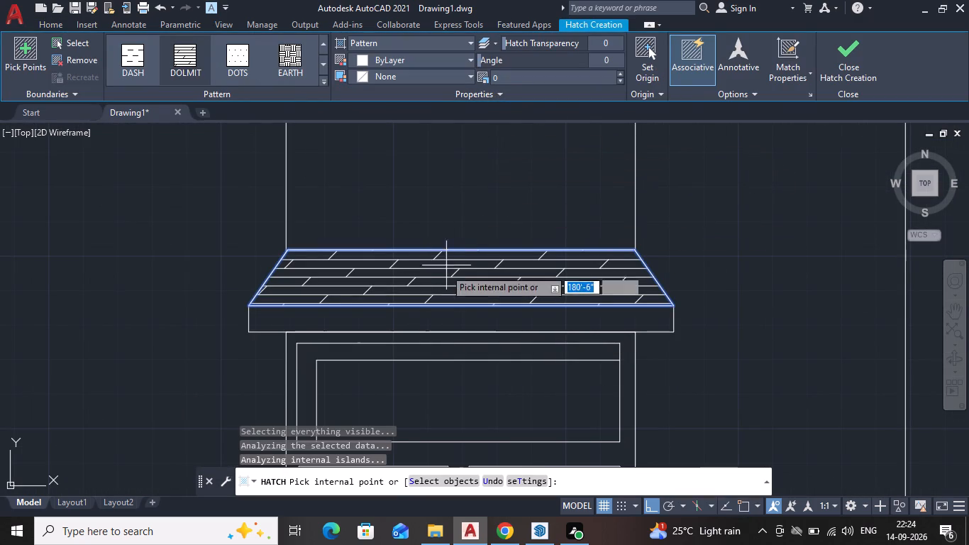
Add the same DOLMIT hatch to the sloped canopy above the upper-floor window and finish hatching.
scroll(423, 283, down, 1)
middle_drag(422, 283, 380, 519)
scroll(373, 337, down, 3)
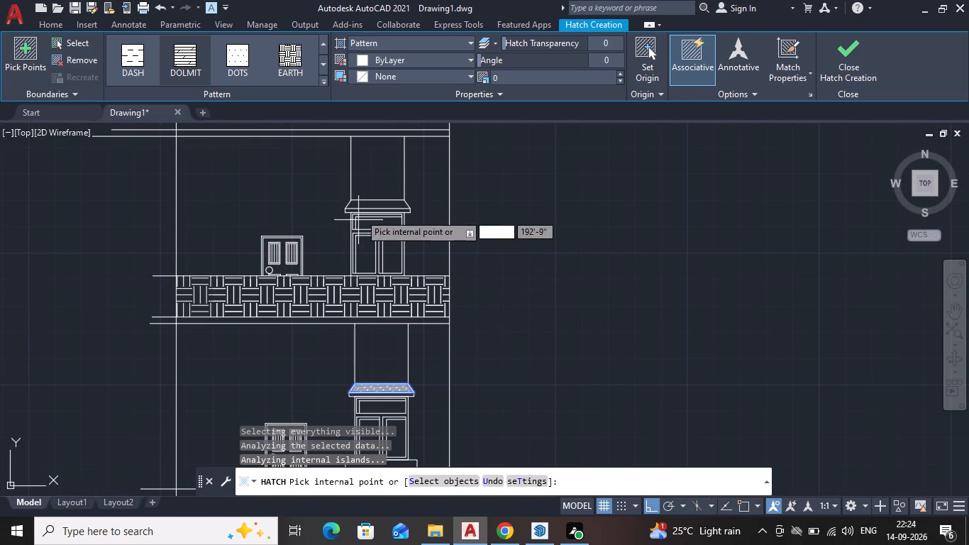
scroll(370, 189, up, 3)
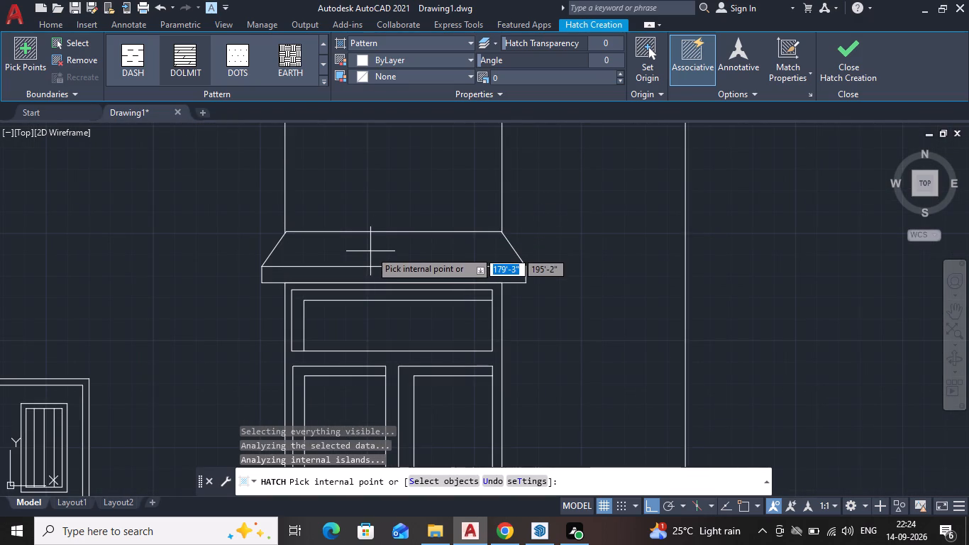
click(367, 255)
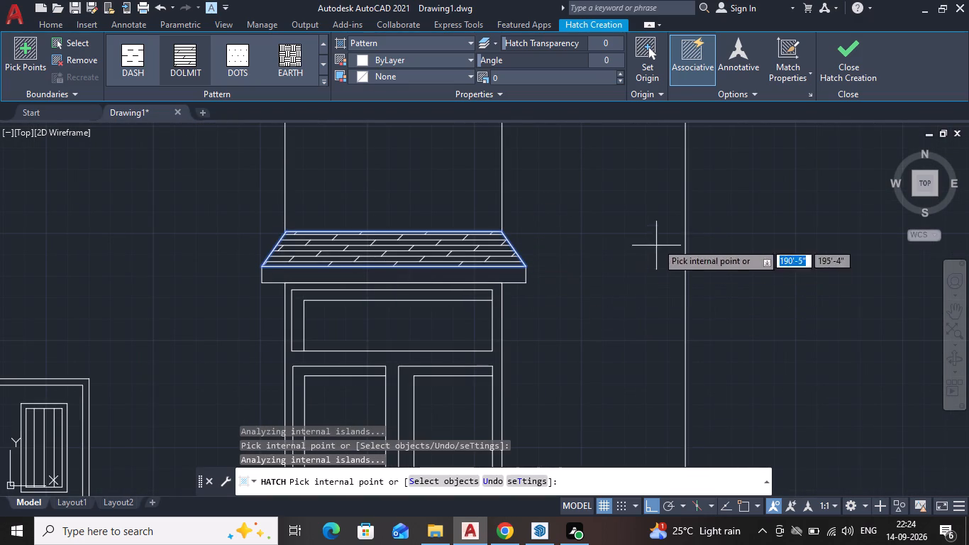
click(838, 46)
Hatch the L-shaped strip inside the ground-floor window's left pane frame, using colour 99,100,102.
scroll(325, 343, down, 3)
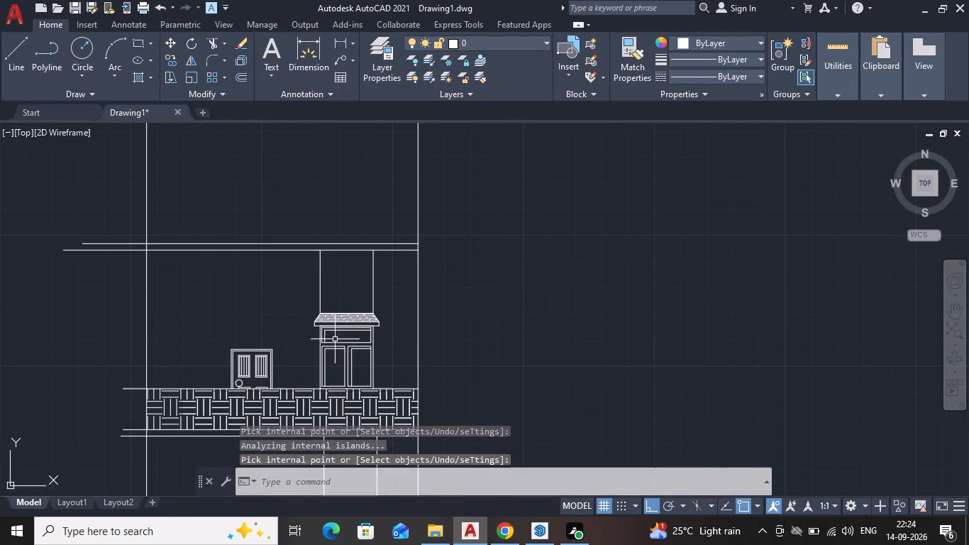
middle_drag(373, 400, 537, 222)
middle_drag(527, 370, 508, 360)
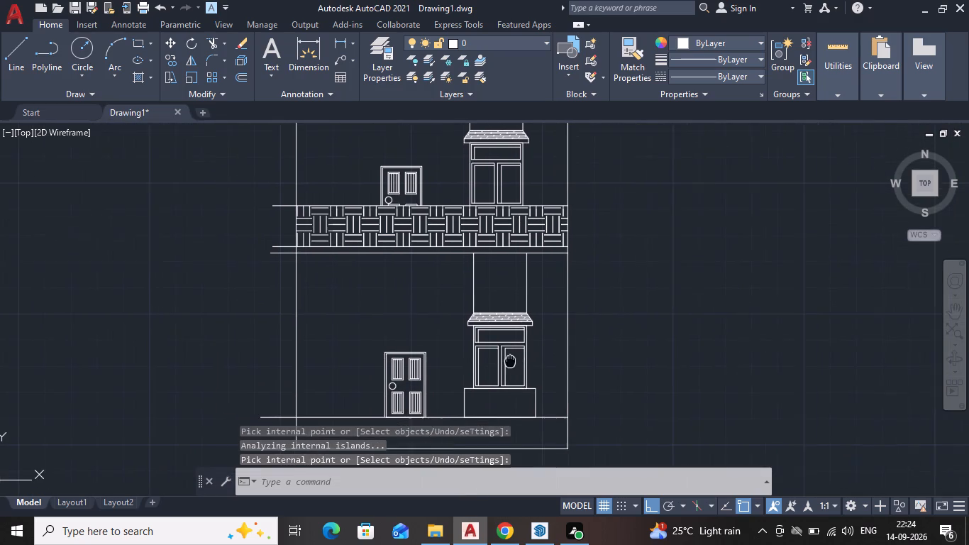
middle_drag(508, 360, 490, 338)
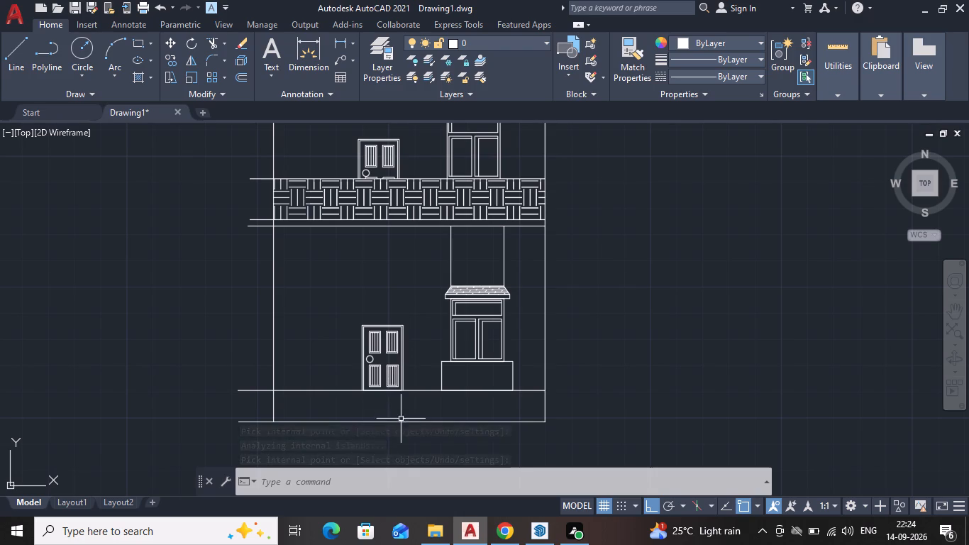
scroll(442, 345, up, 2)
key(h)
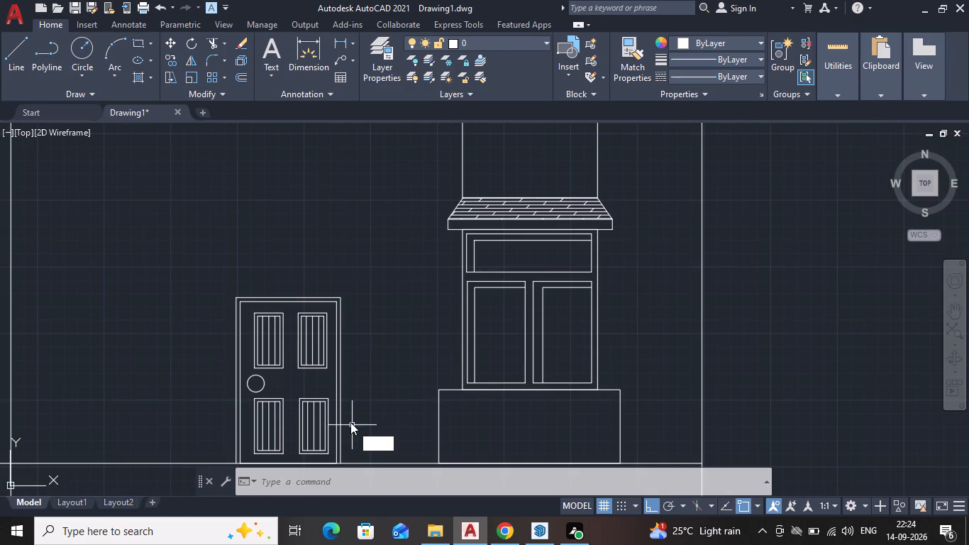
key(Return)
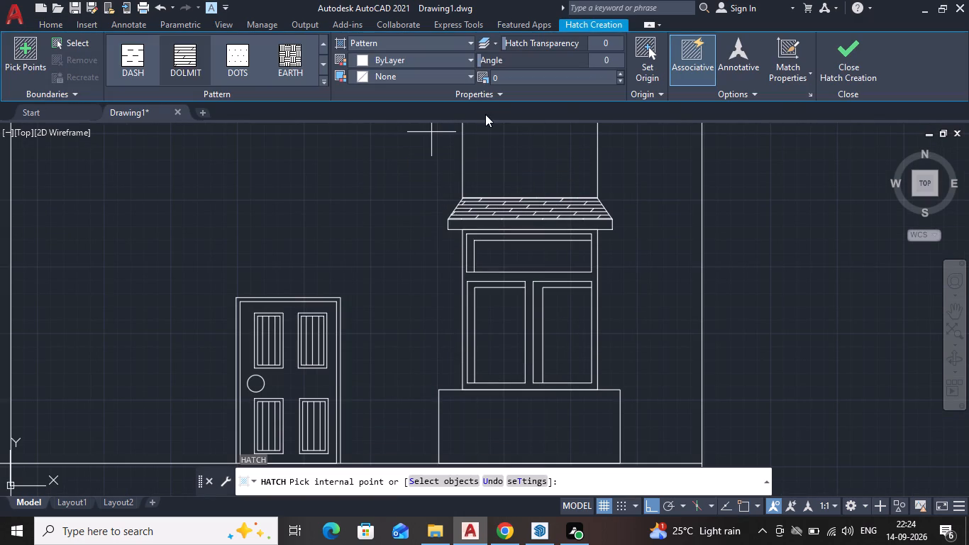
click(468, 58)
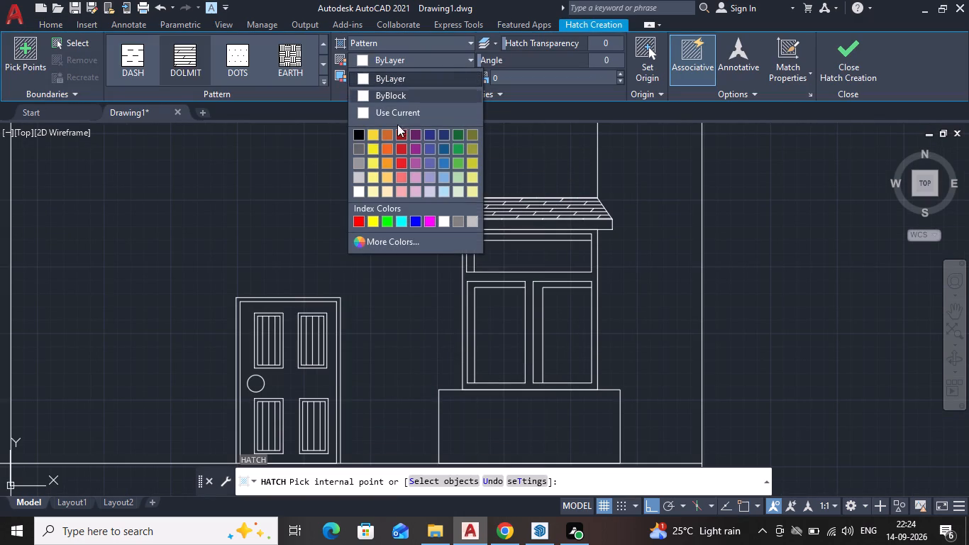
click(359, 145)
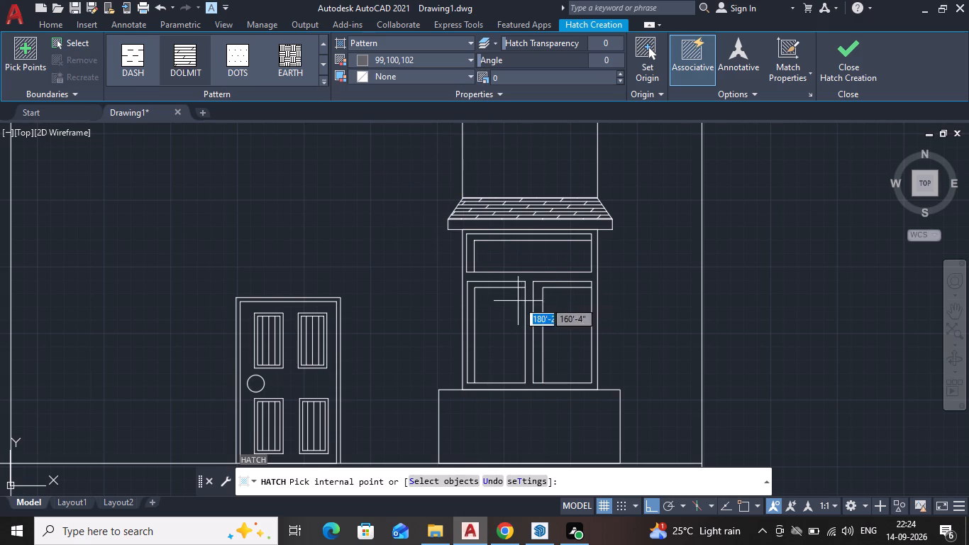
scroll(467, 326, up, 2)
click(472, 334)
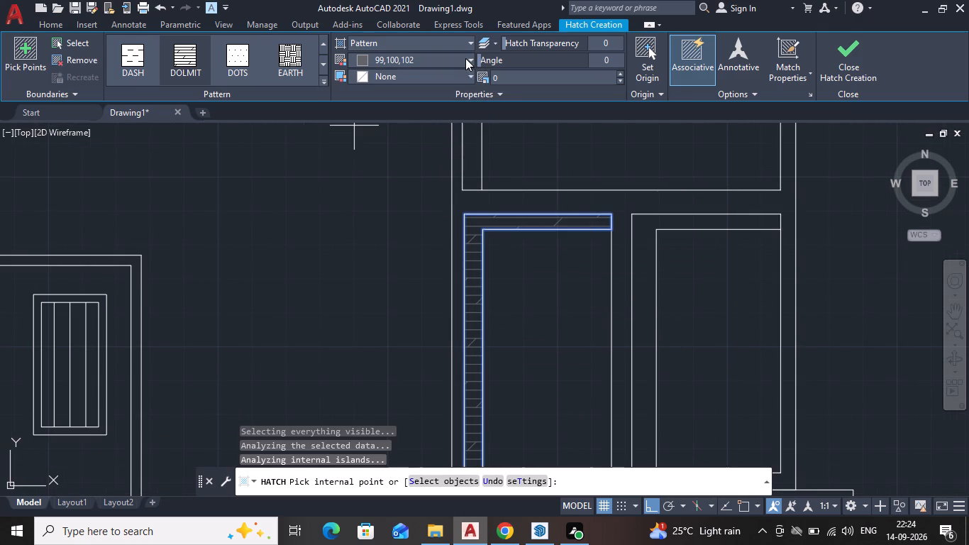
Change the pane strip's hatch to a solid fill in black (0,0,0).
click(465, 40)
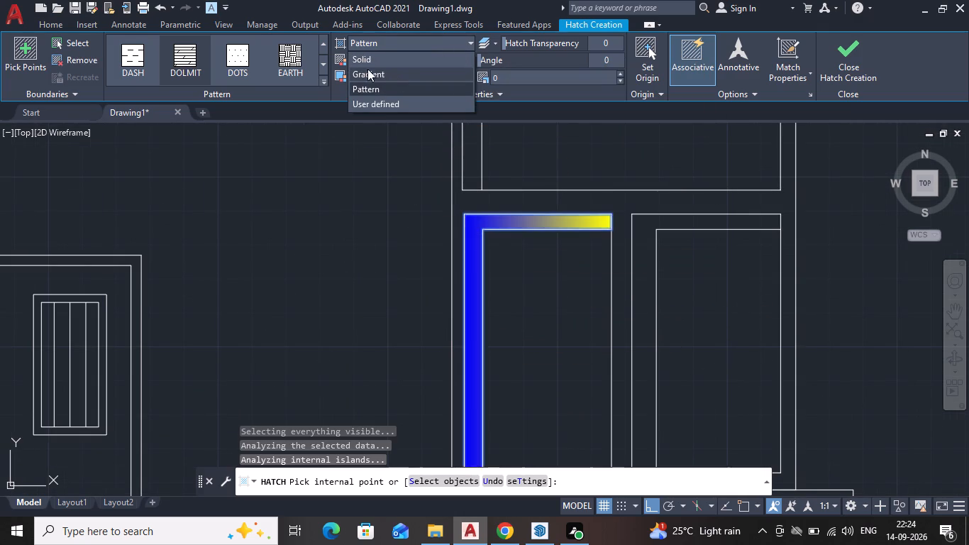
click(367, 62)
scroll(498, 255, down, 2)
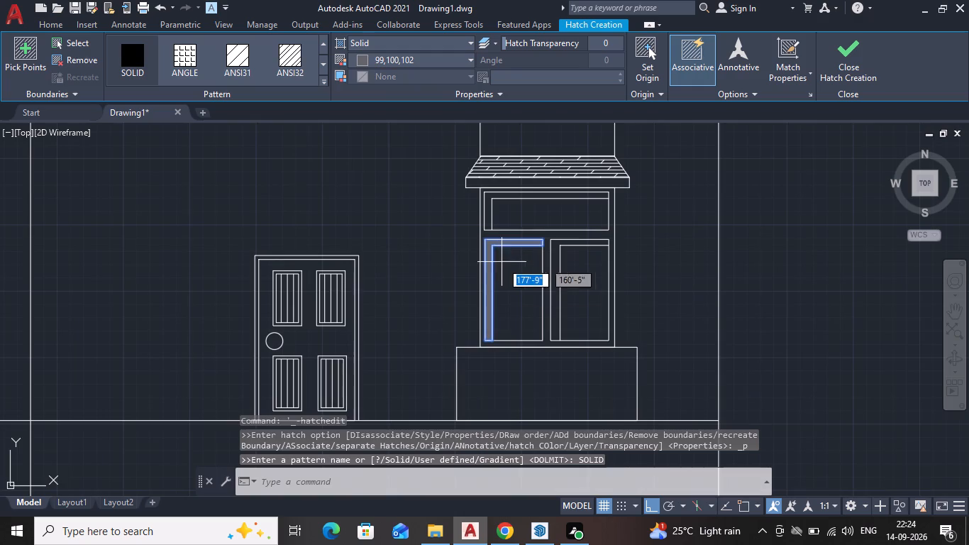
scroll(455, 237, up, 2)
click(143, 68)
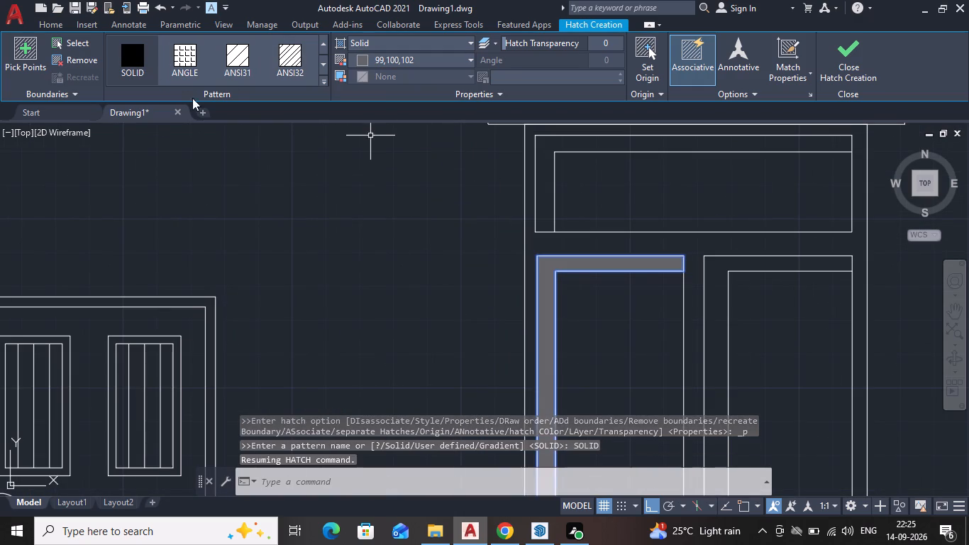
click(546, 319)
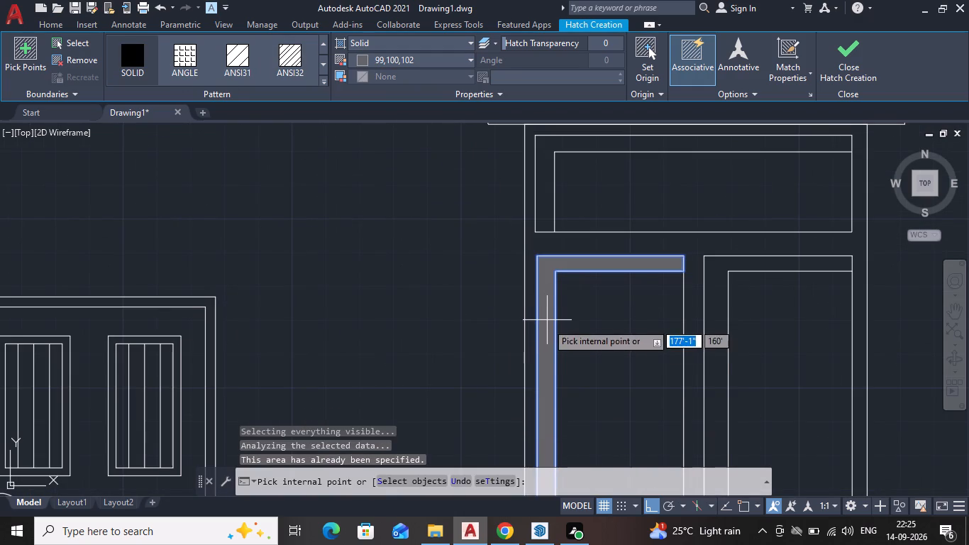
click(547, 330)
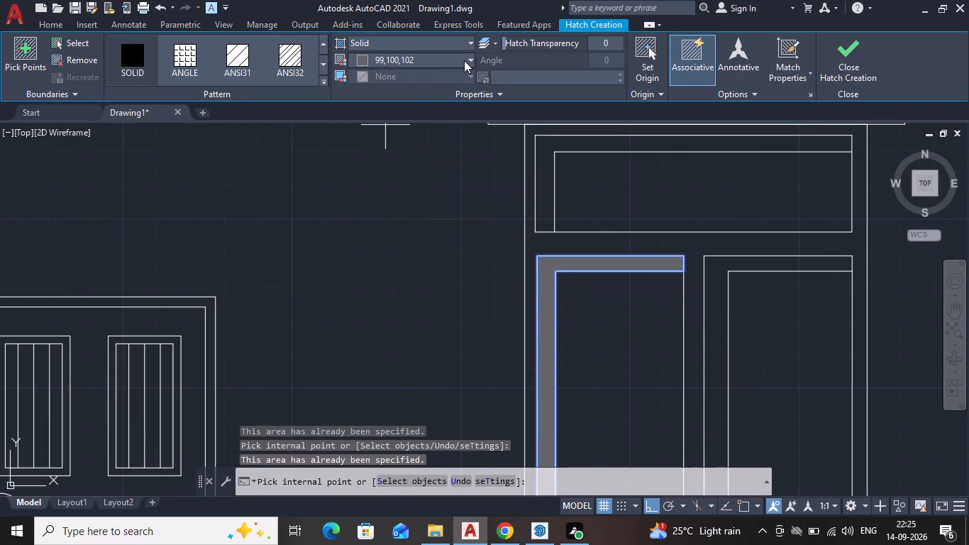
click(467, 60)
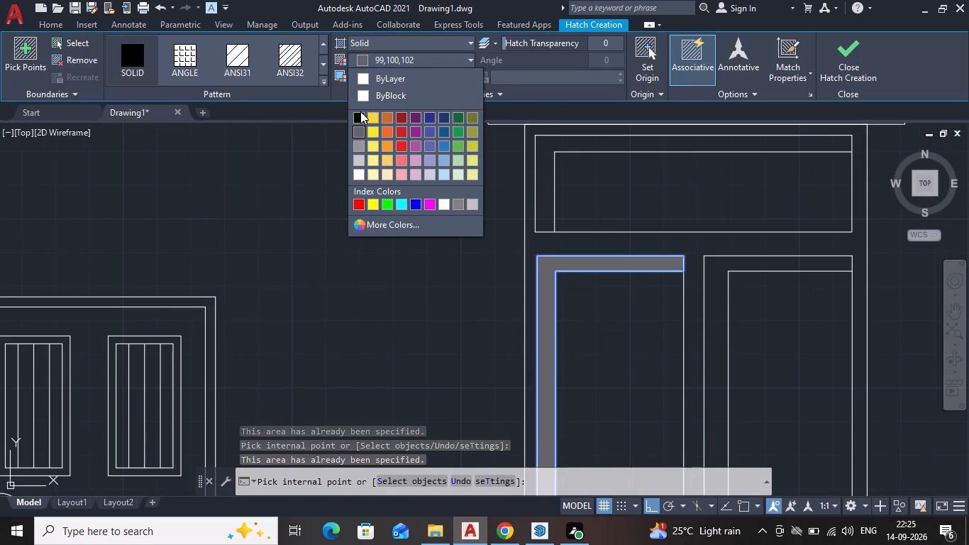
click(360, 113)
Add the black solid fill to the L-shaped strips of the ground-floor window's top pane and right pane.
scroll(621, 308, down, 3)
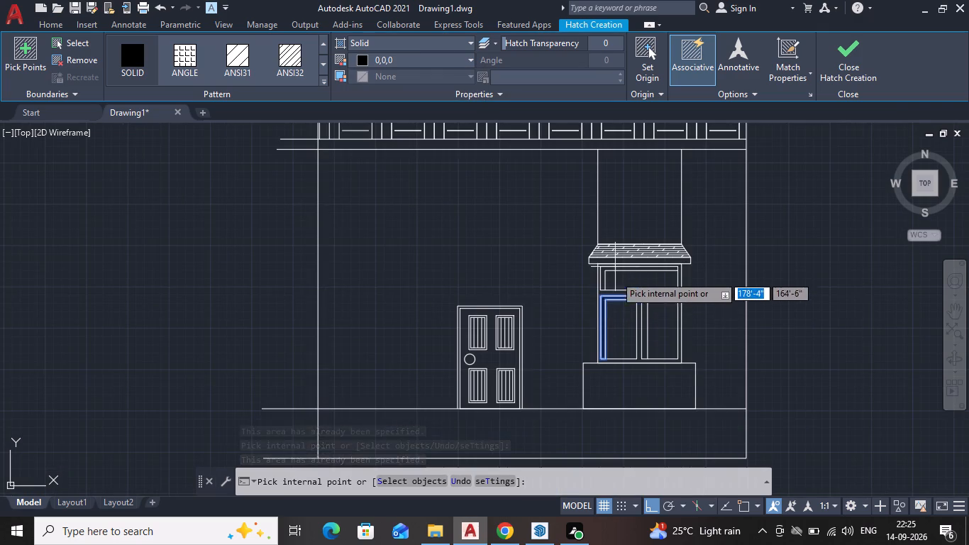
scroll(608, 257, up, 3)
click(612, 309)
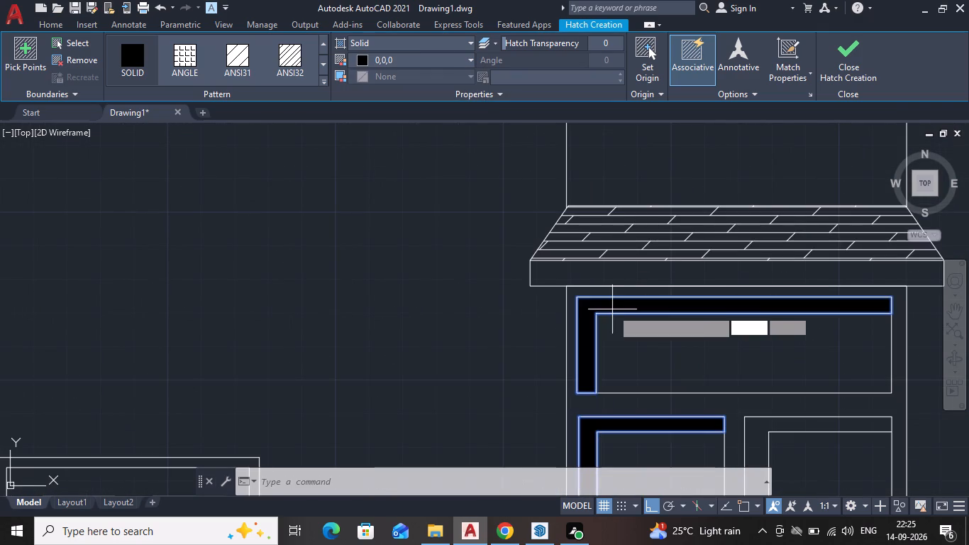
scroll(716, 346, down, 2)
middle_drag(714, 353, 581, 238)
scroll(599, 298, up, 2)
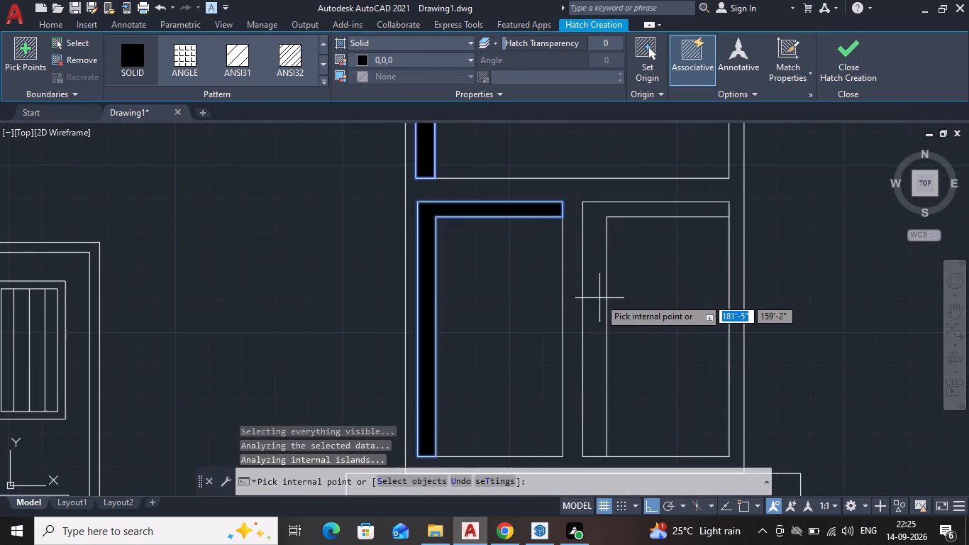
click(599, 298)
scroll(604, 286, down, 5)
middle_drag(573, 294, 575, 370)
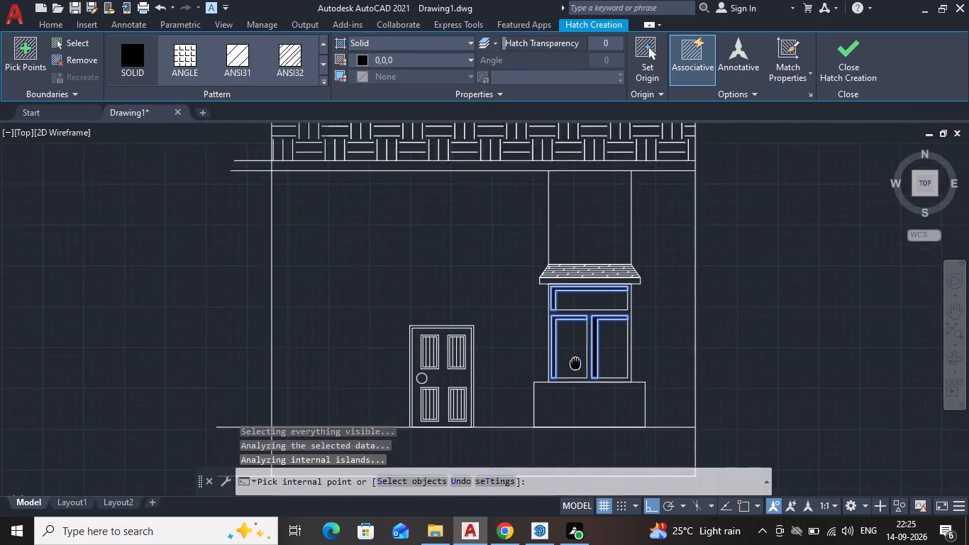
Add the black solid fill to the L-shaped strips of the upper-floor window's two lower panes and top pane, and finish hatching.
middle_drag(575, 370, 569, 533)
scroll(541, 265, up, 2)
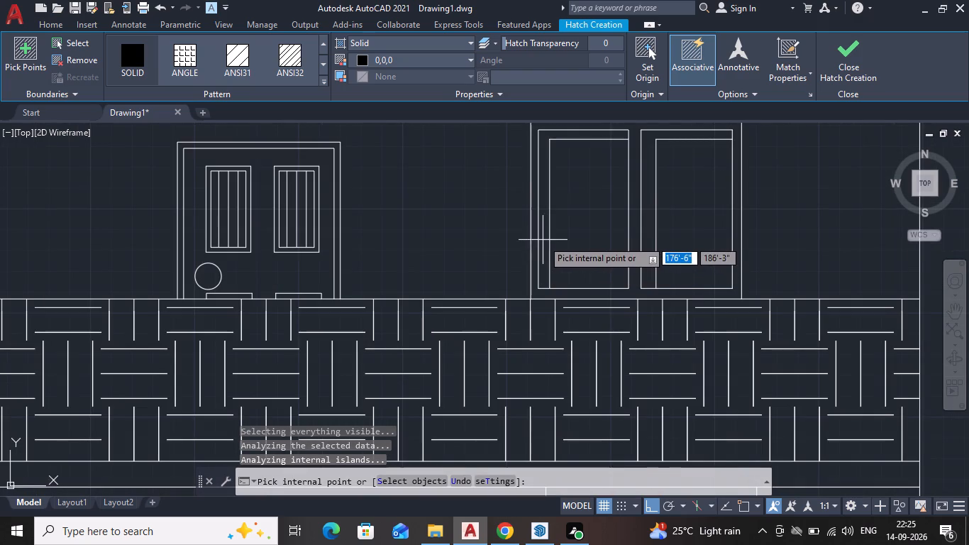
click(543, 240)
click(654, 226)
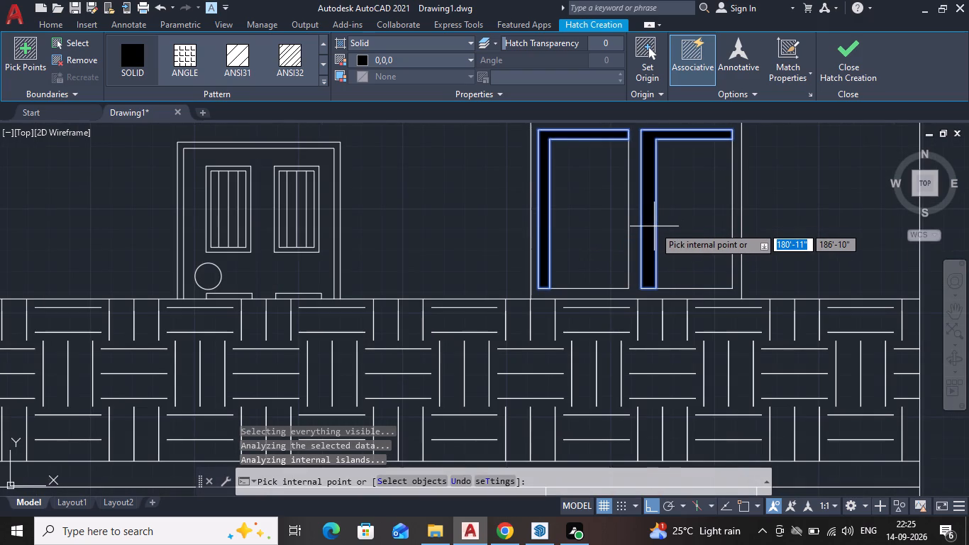
scroll(523, 211, down, 2)
middle_drag(522, 214, 522, 217)
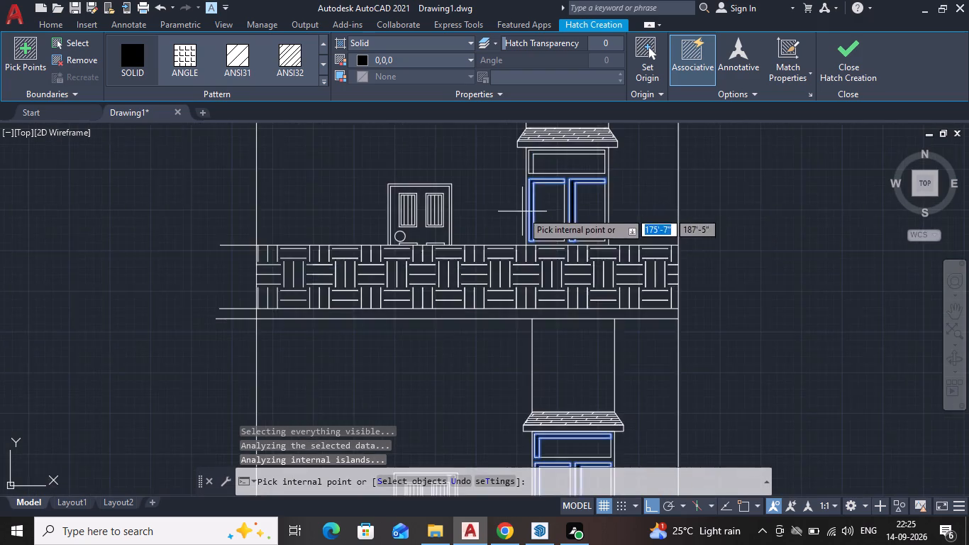
middle_drag(522, 217, 508, 402)
scroll(526, 370, up, 2)
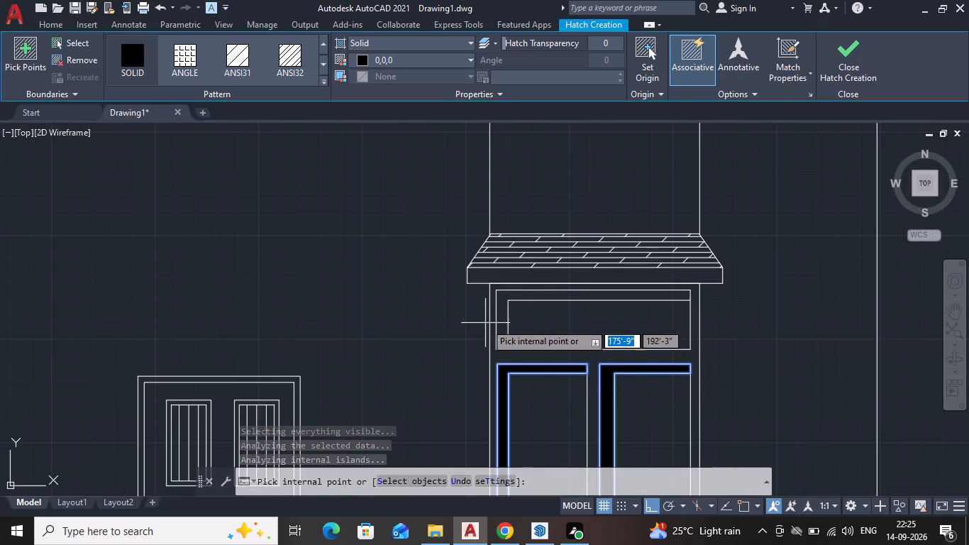
click(504, 319)
click(843, 54)
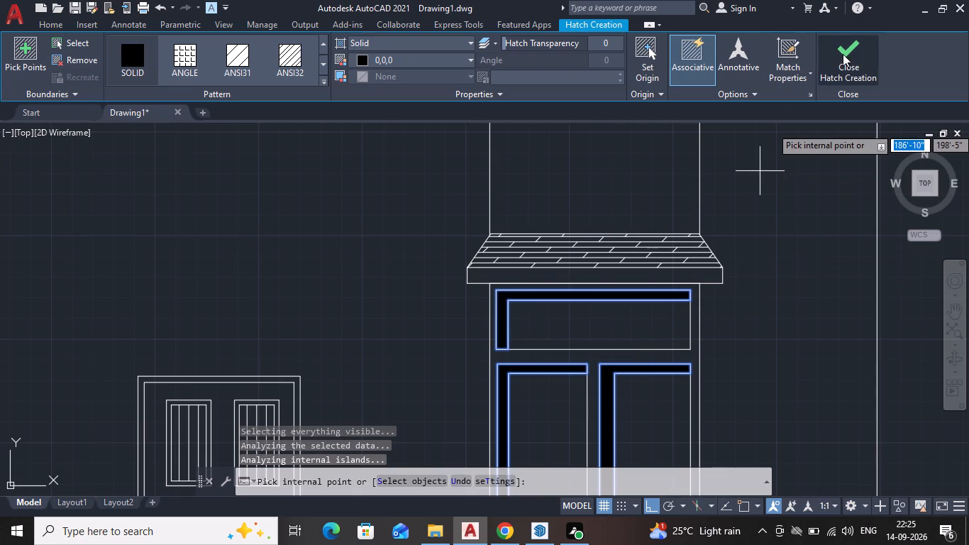
Start a new solid hatch in colour 99,100,102 and apply it to the three L-shaped pane strips of the ground-floor window.
scroll(736, 297, down, 3)
scroll(707, 352, down, 2)
middle_drag(703, 354, 576, 204)
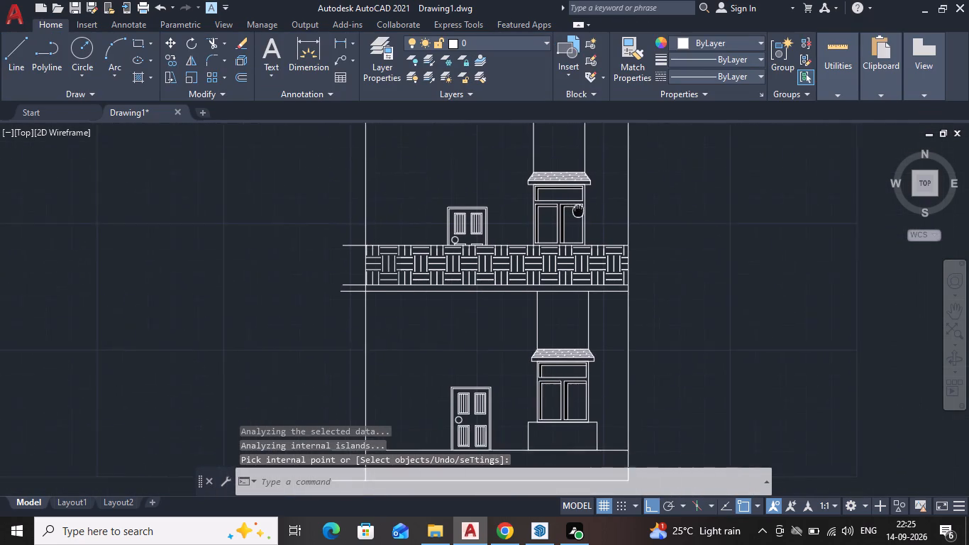
middle_drag(576, 204, 567, 146)
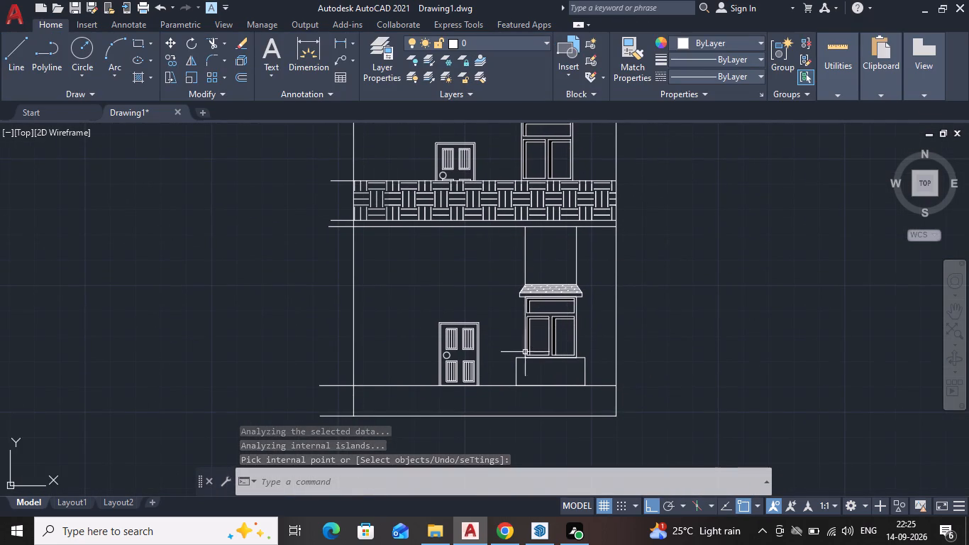
scroll(525, 352, up, 2)
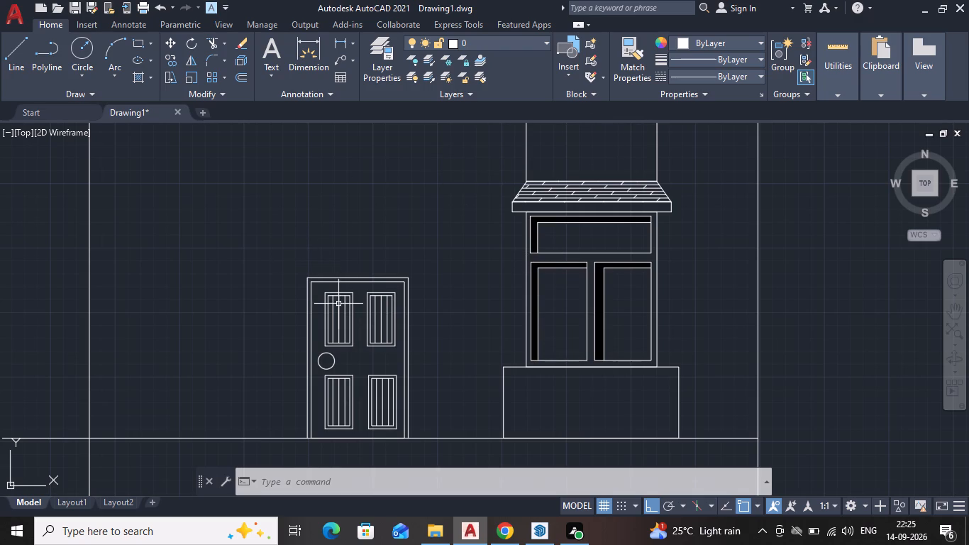
key(h)
key(Return)
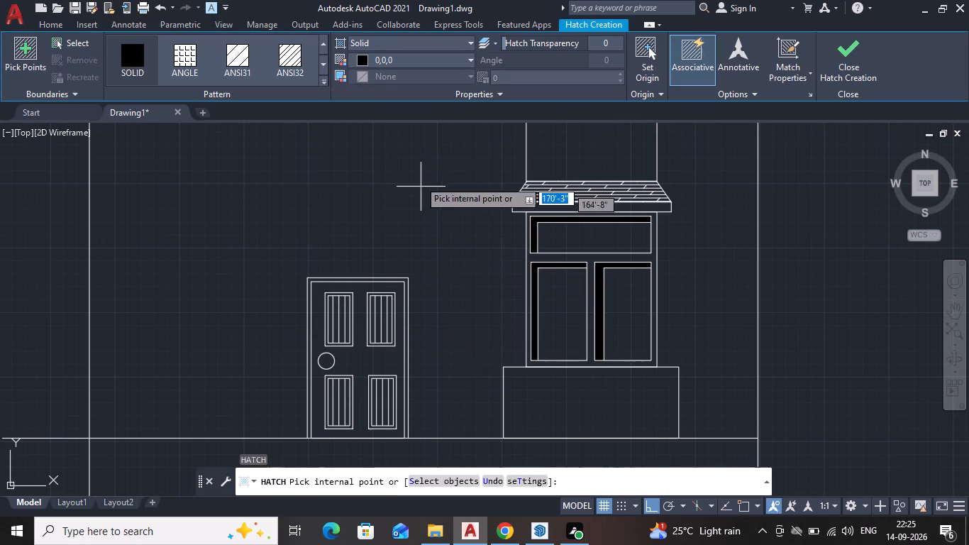
click(471, 59)
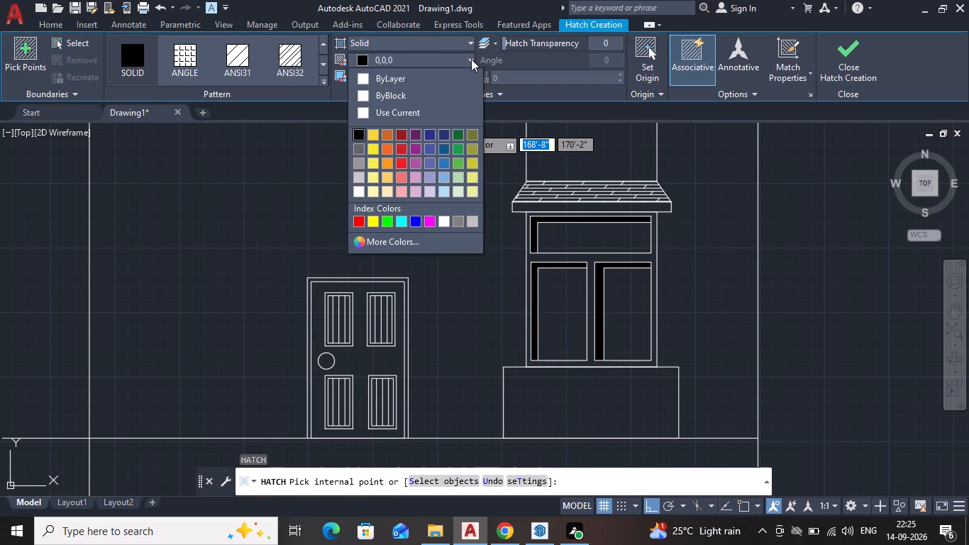
click(359, 149)
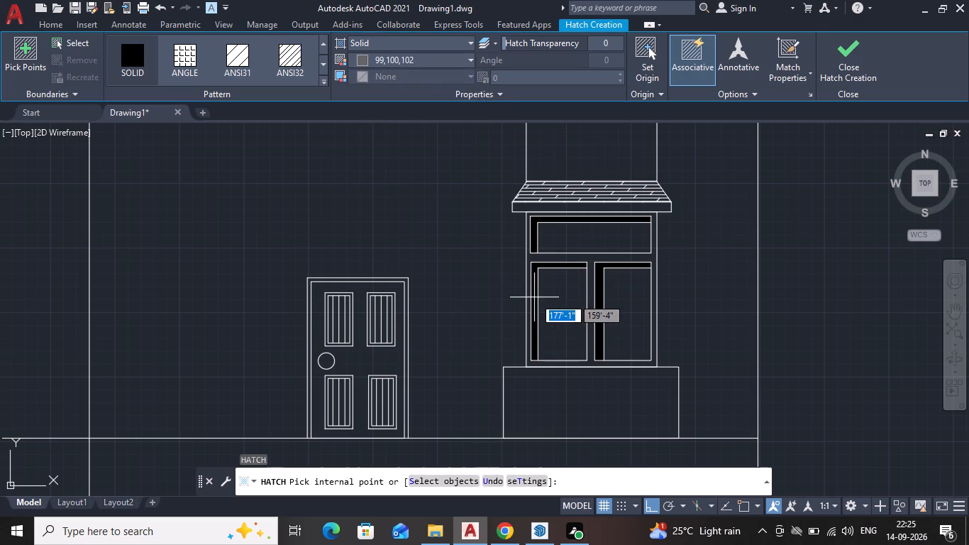
click(534, 295)
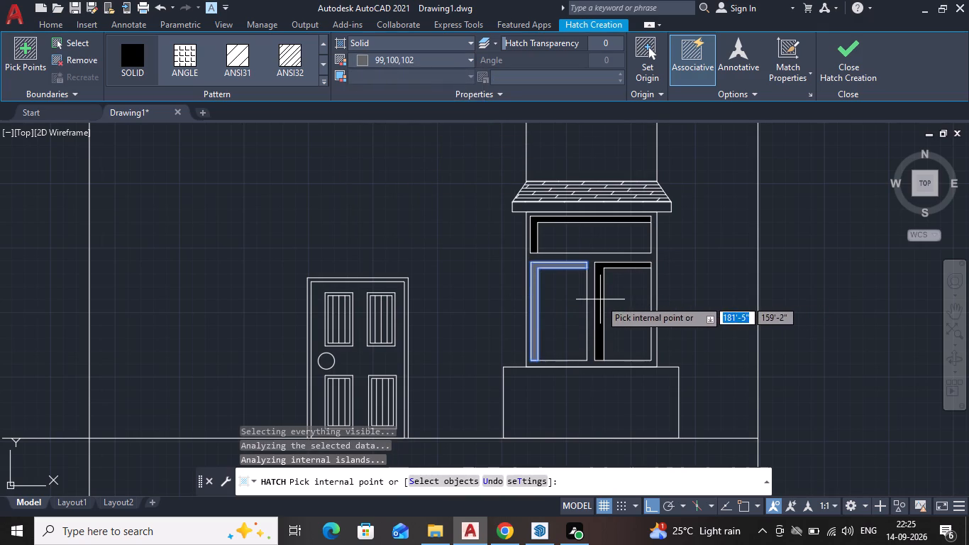
click(600, 299)
scroll(524, 226, up, 2)
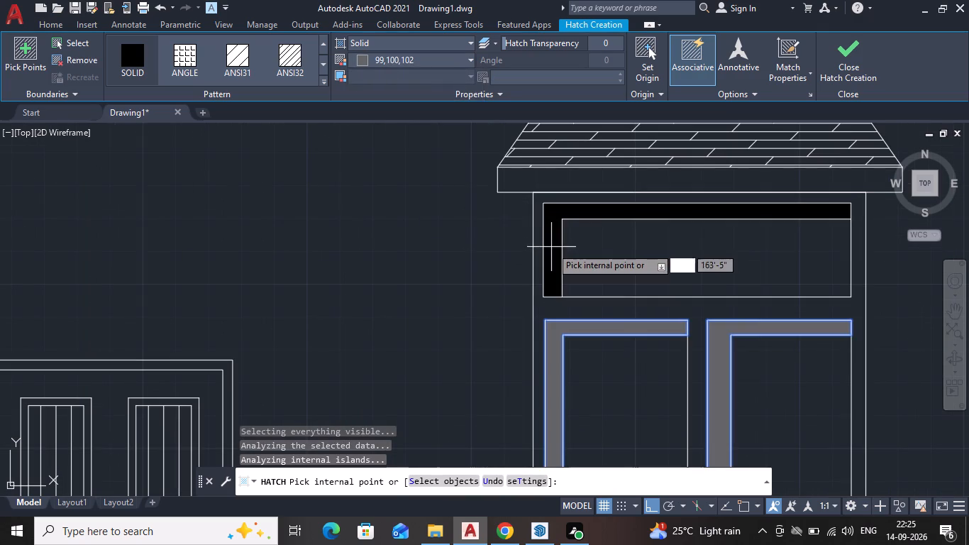
click(551, 247)
Add the same grey solid hatch to the three L-shaped pane strips of the upper-floor window.
scroll(578, 221, down, 3)
middle_drag(579, 221, 526, 512)
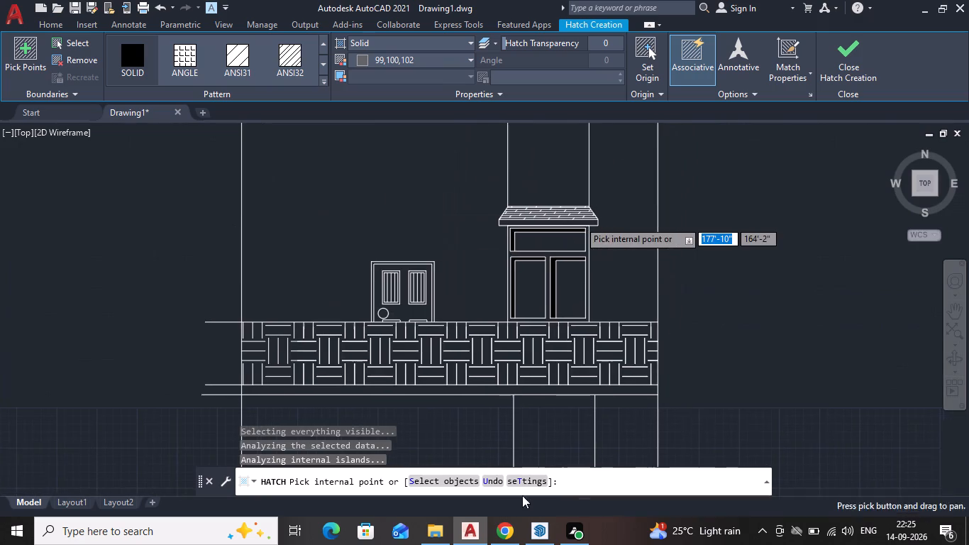
scroll(515, 333, up, 3)
click(505, 226)
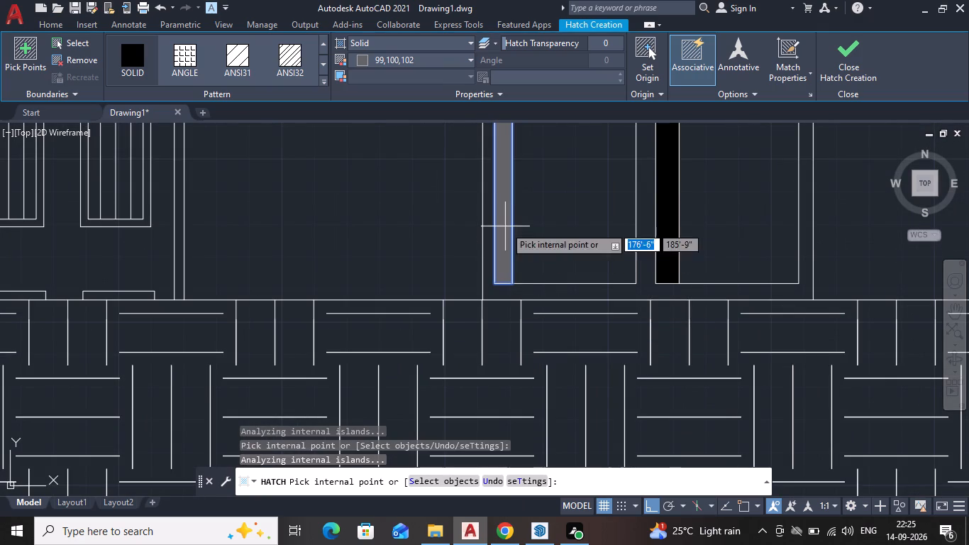
click(665, 217)
scroll(565, 232, down, 2)
middle_drag(570, 263, 580, 312)
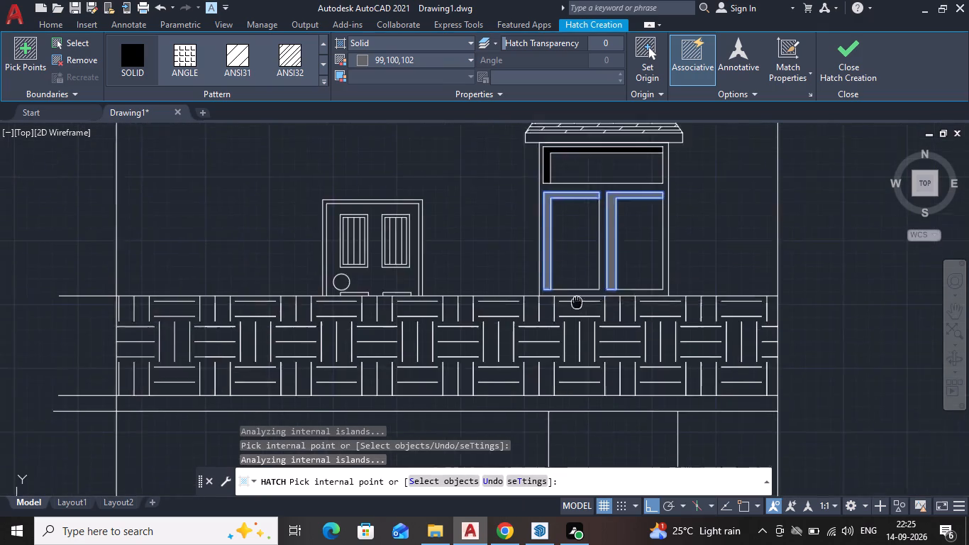
middle_drag(580, 312, 572, 439)
scroll(580, 340, up, 1)
click(519, 287)
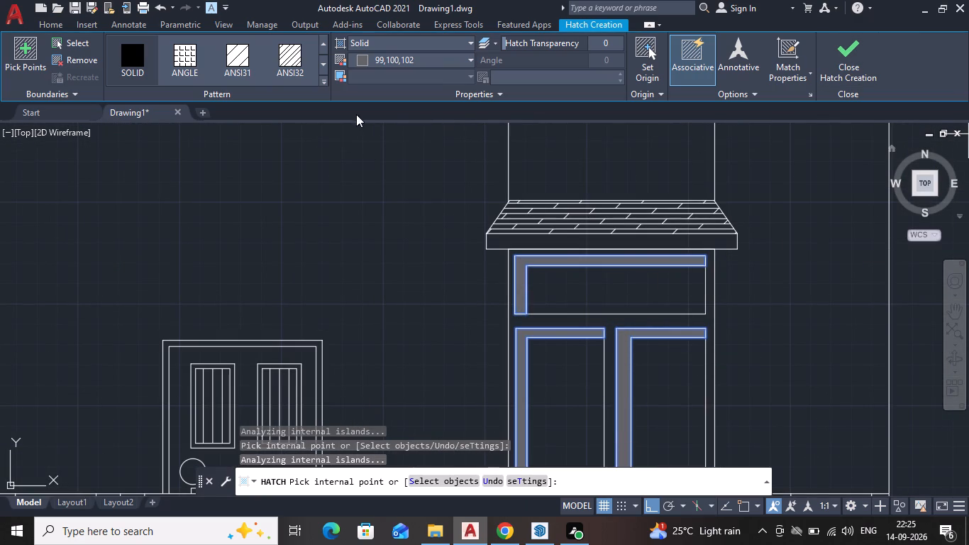
Change the strips' hatch to a GR_LINEAR gradient with first colour 0,0,0 and second colour 99,100,102.
click(323, 76)
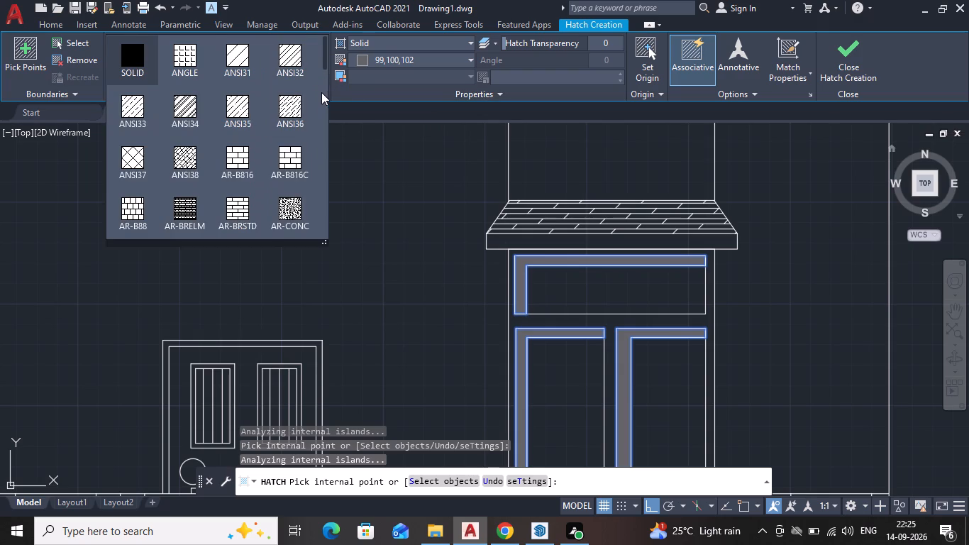
scroll(301, 138, down, 15)
scroll(292, 152, up, 2)
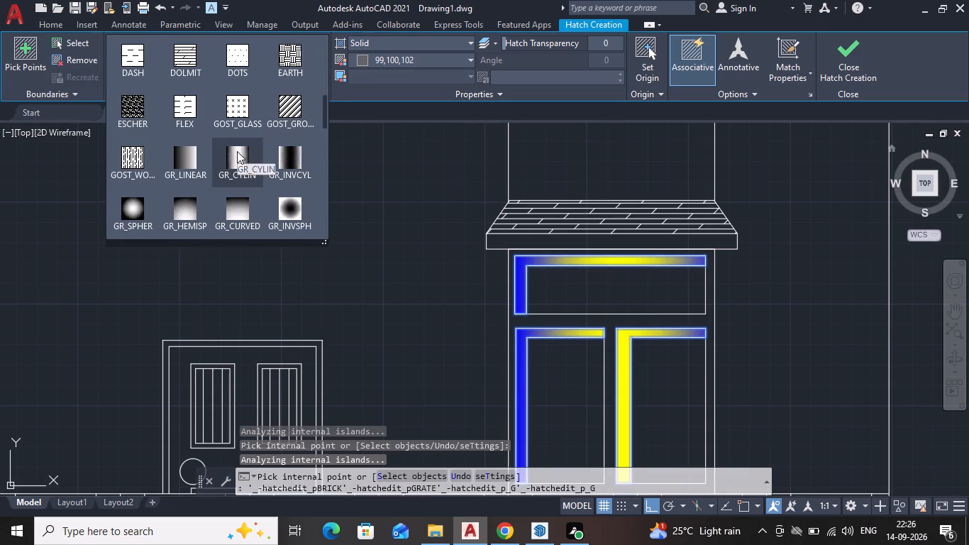
click(187, 155)
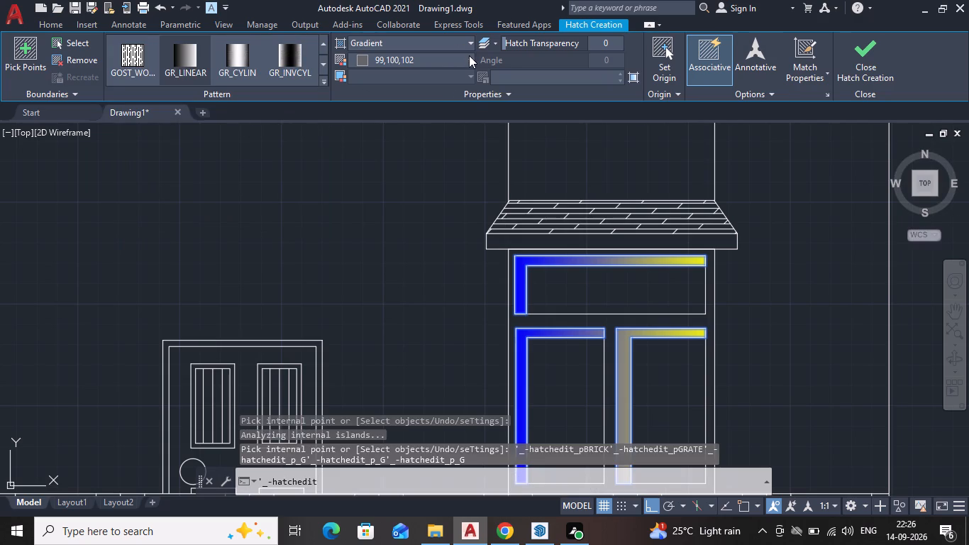
click(469, 57)
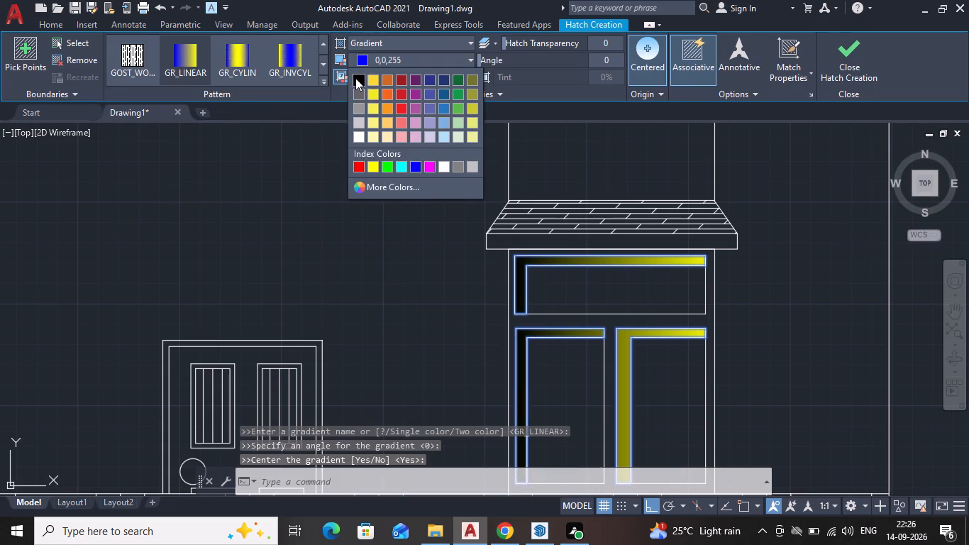
click(355, 78)
click(472, 77)
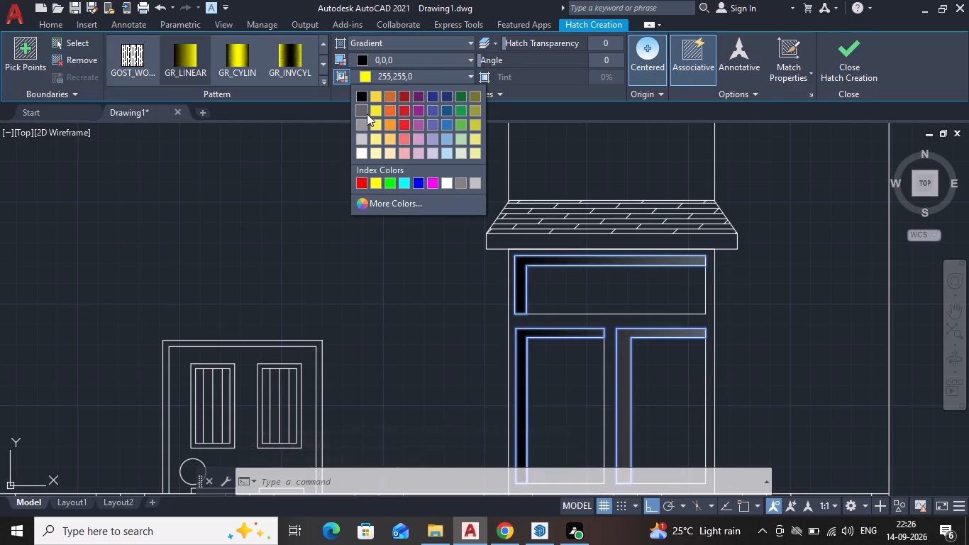
click(367, 109)
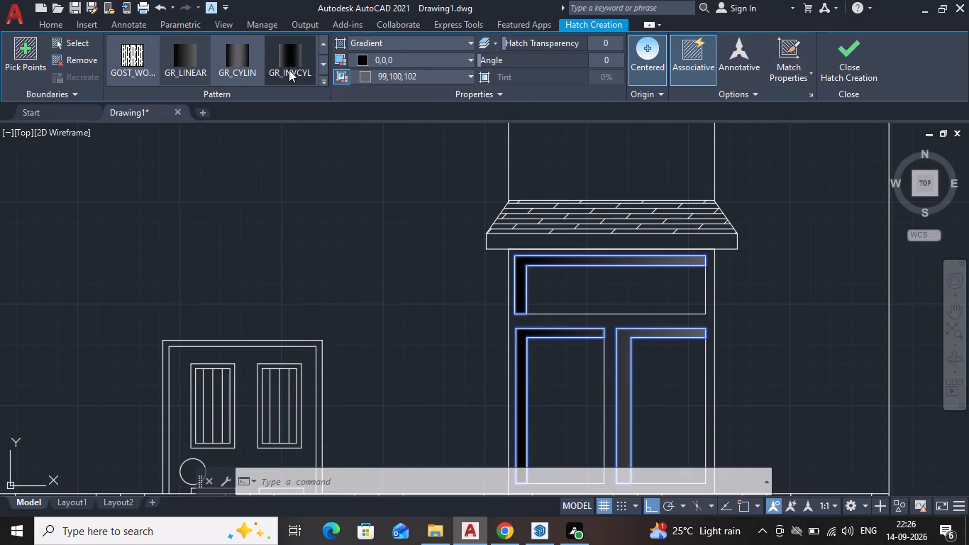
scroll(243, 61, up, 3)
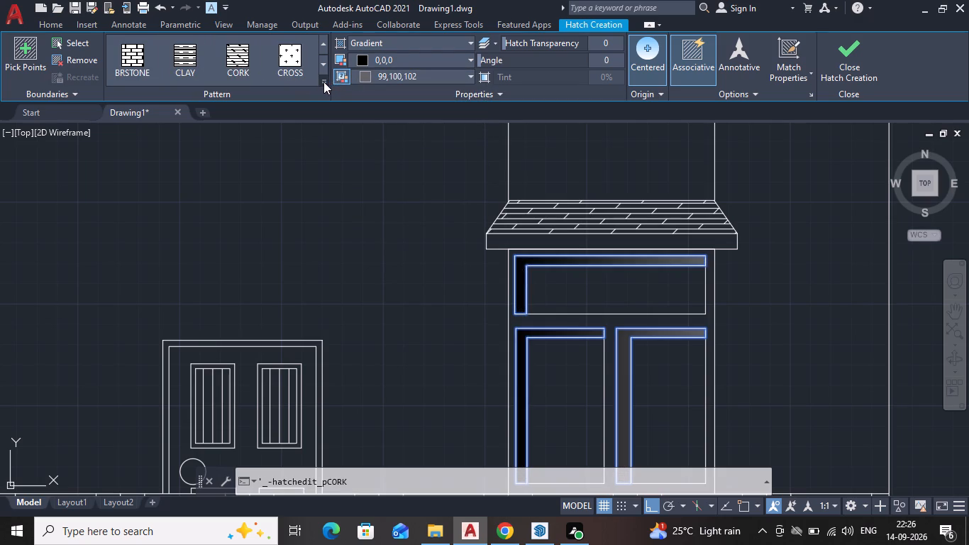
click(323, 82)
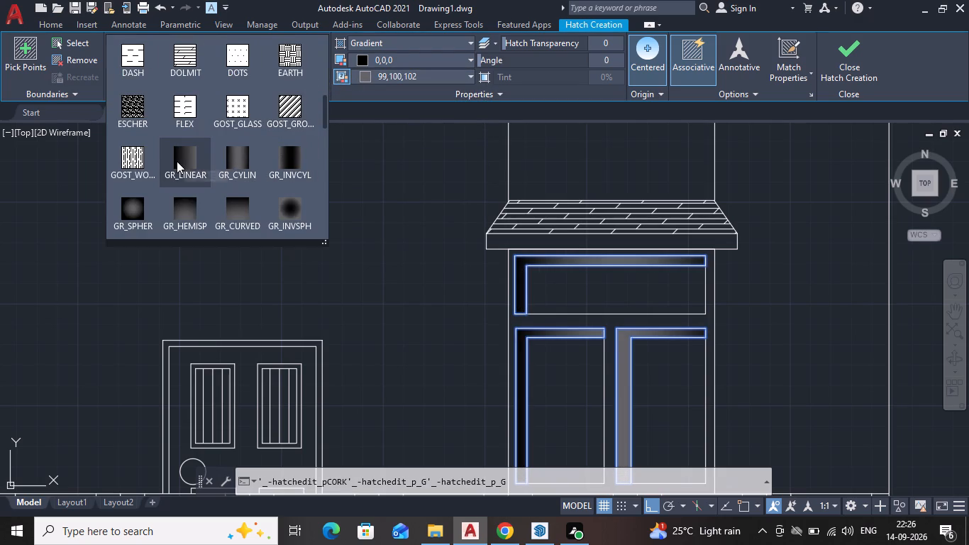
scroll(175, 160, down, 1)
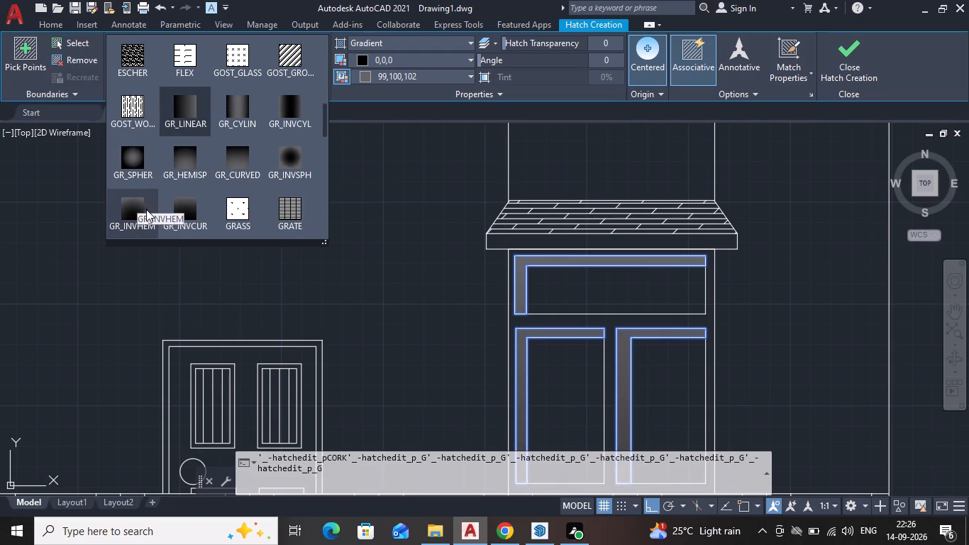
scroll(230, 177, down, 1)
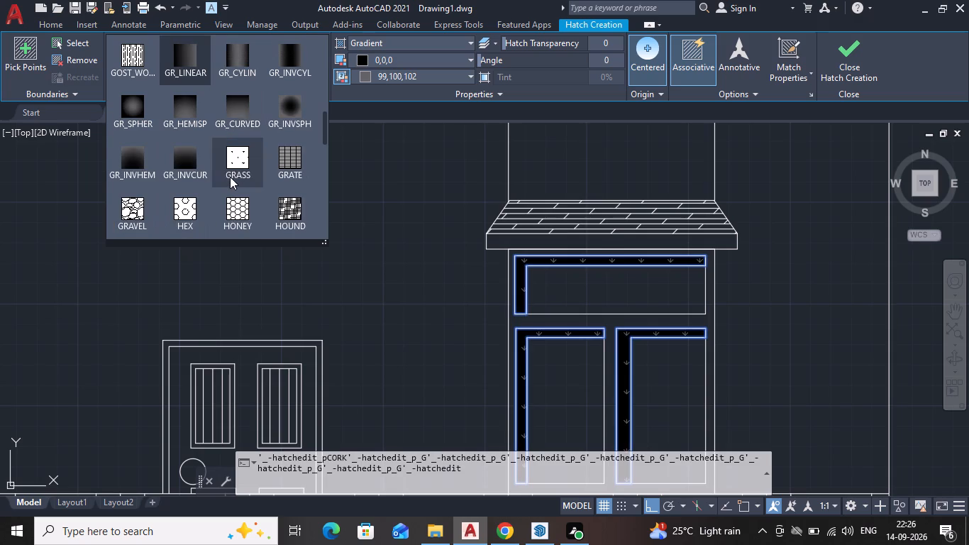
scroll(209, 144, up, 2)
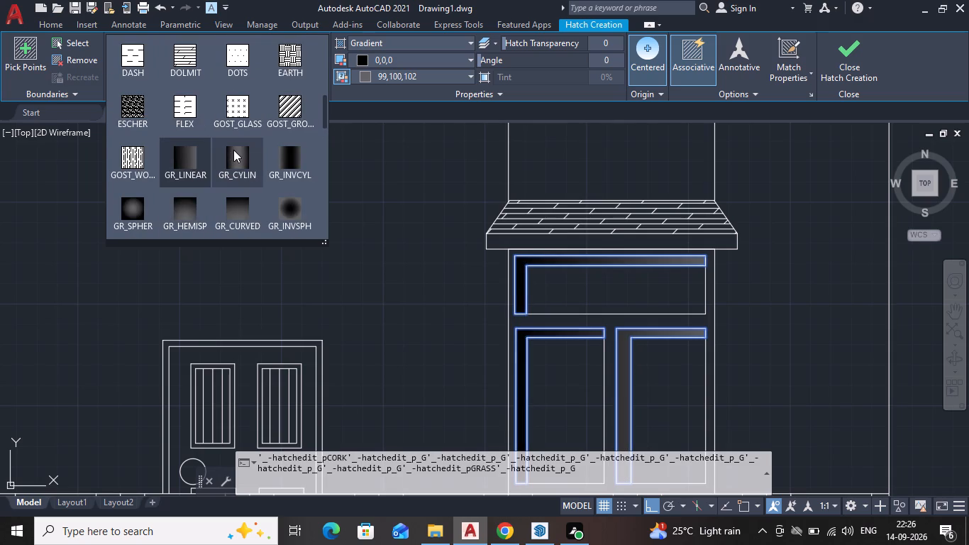
Swap the gradient's colours, making the first 99,100,102 and the second 0,0,0.
click(472, 60)
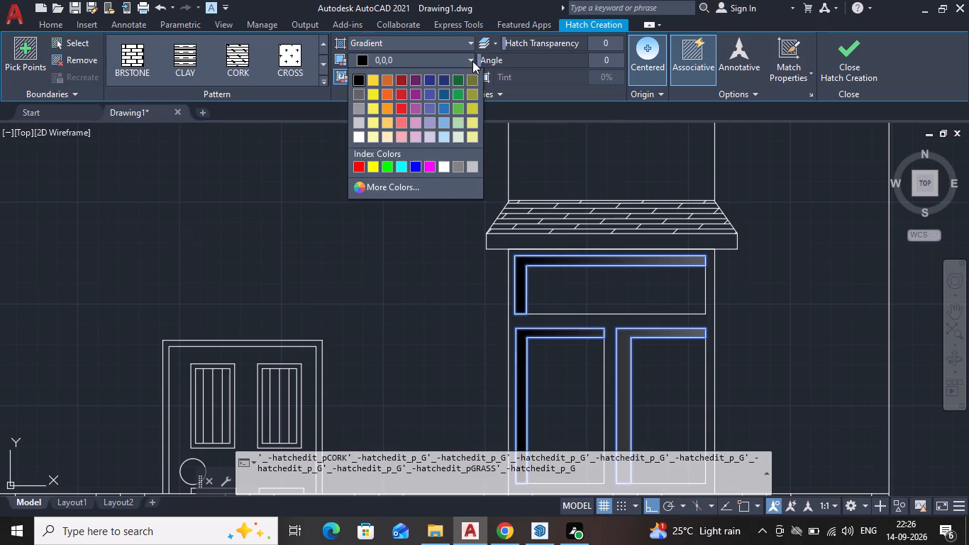
click(355, 98)
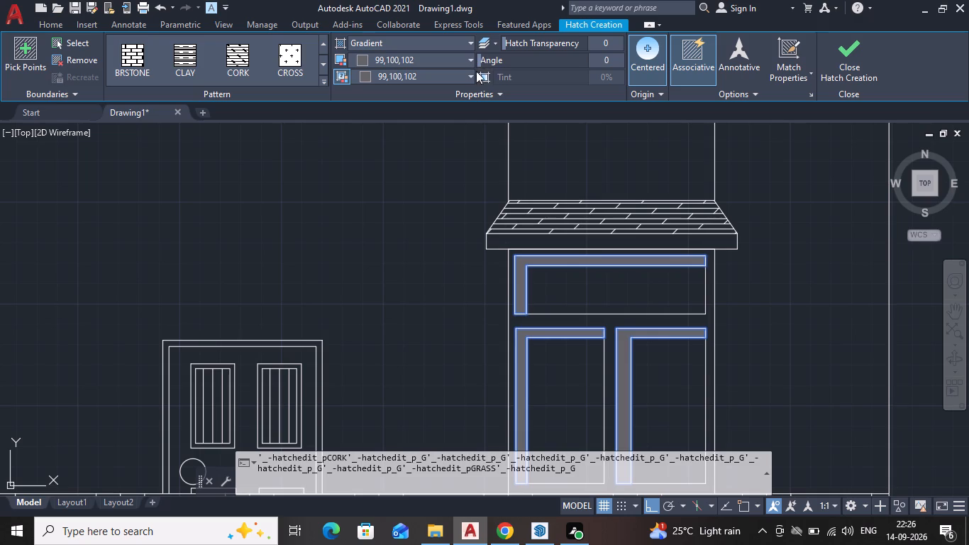
click(472, 78)
click(358, 91)
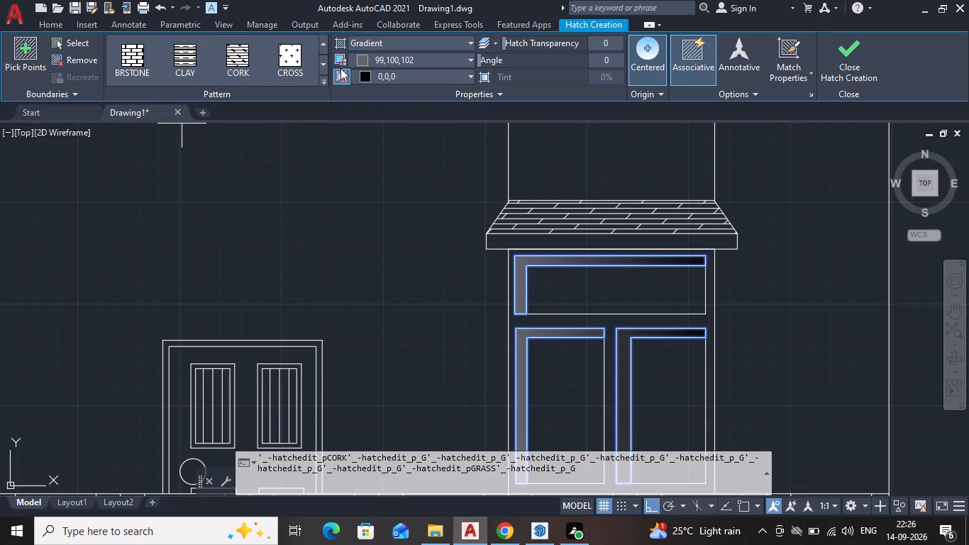
Switch the window strips' gradient pattern to GR_INVCYL and end the hatch command.
click(327, 81)
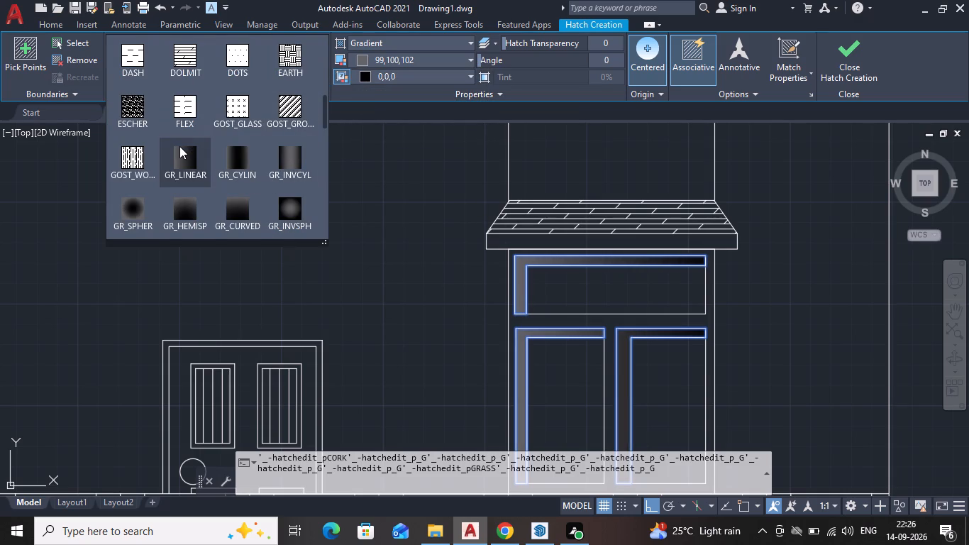
click(296, 148)
scroll(509, 210, down, 3)
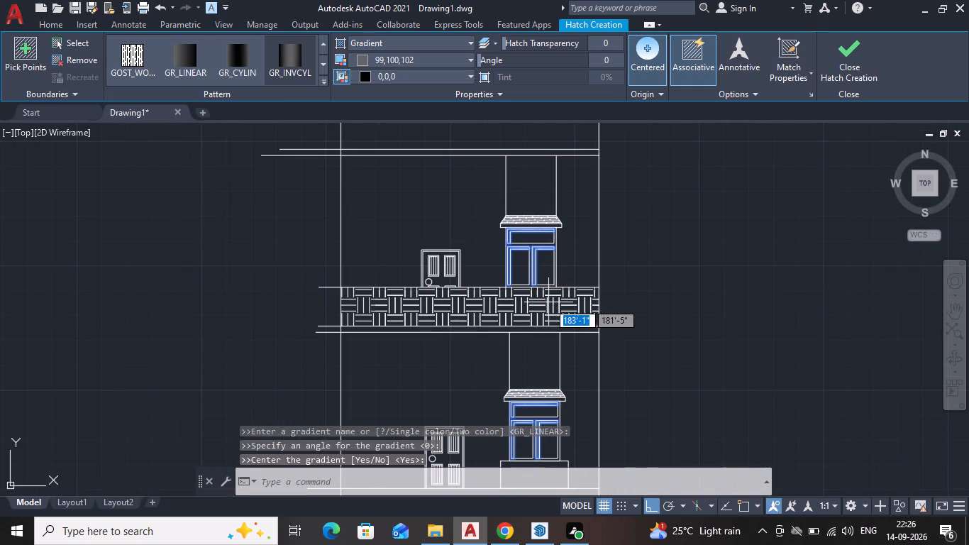
key(Escape)
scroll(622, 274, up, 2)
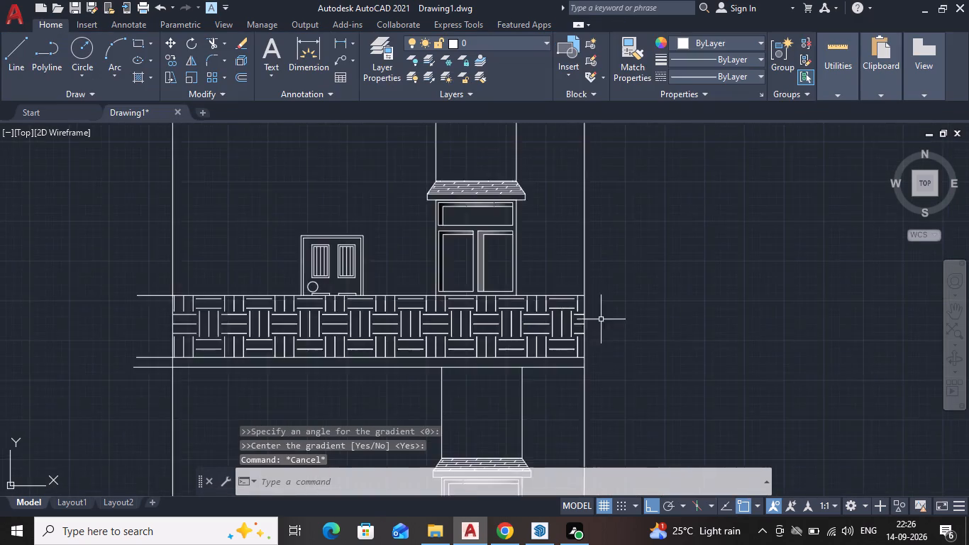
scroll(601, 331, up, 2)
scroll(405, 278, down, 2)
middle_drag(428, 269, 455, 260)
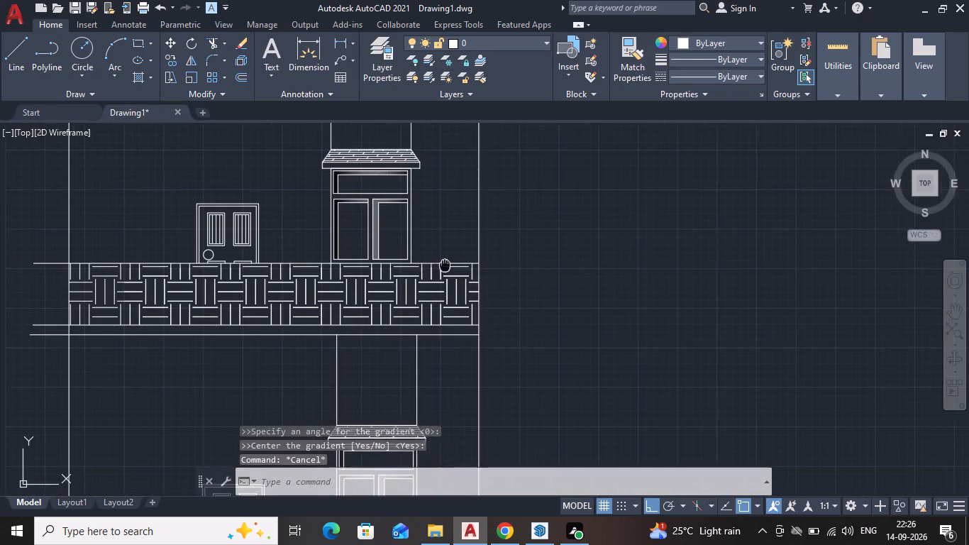
Trim the balcony band's horizontal line ends that overhang beyond the left side wall.
middle_drag(455, 260, 530, 141)
scroll(528, 348, down, 1)
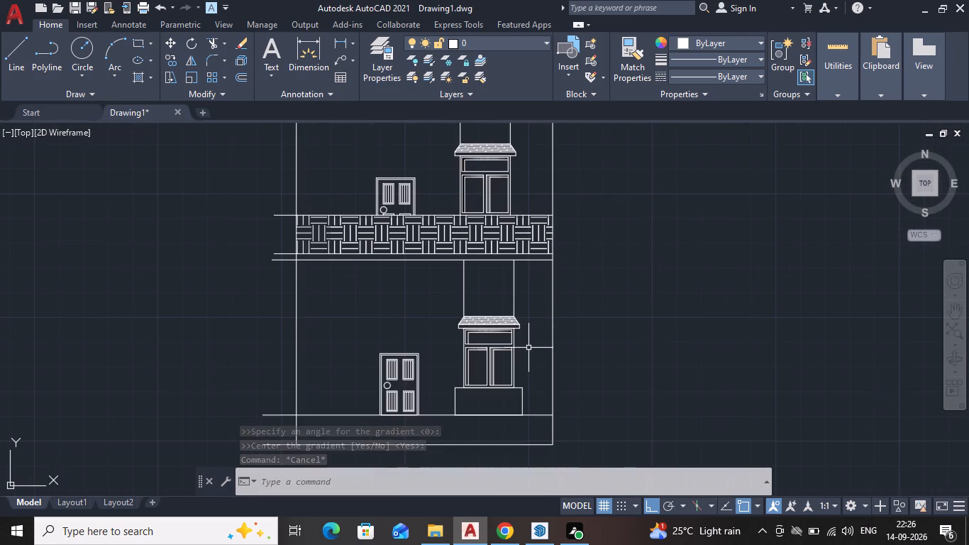
middle_drag(530, 343, 583, 341)
middle_drag(613, 349, 611, 354)
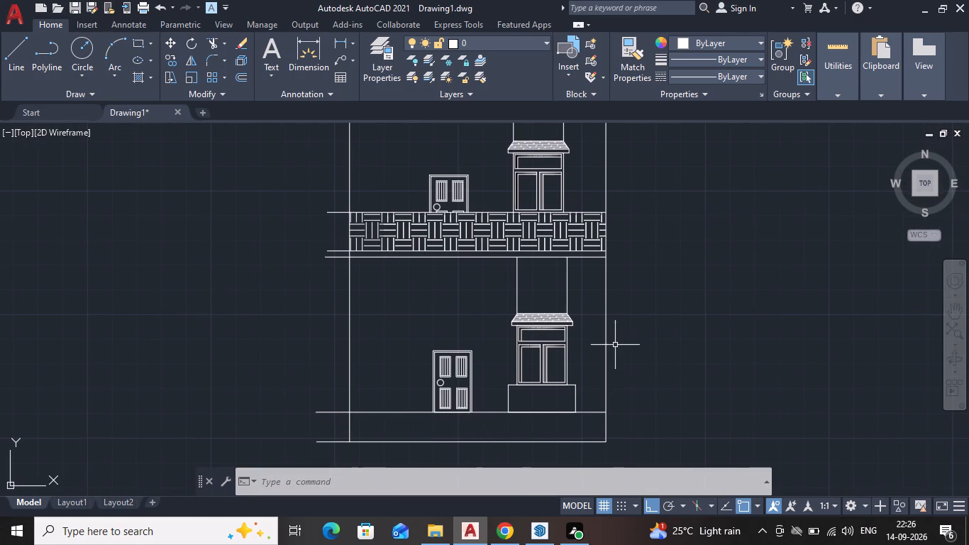
middle_drag(611, 354, 595, 368)
scroll(539, 235, up, 2)
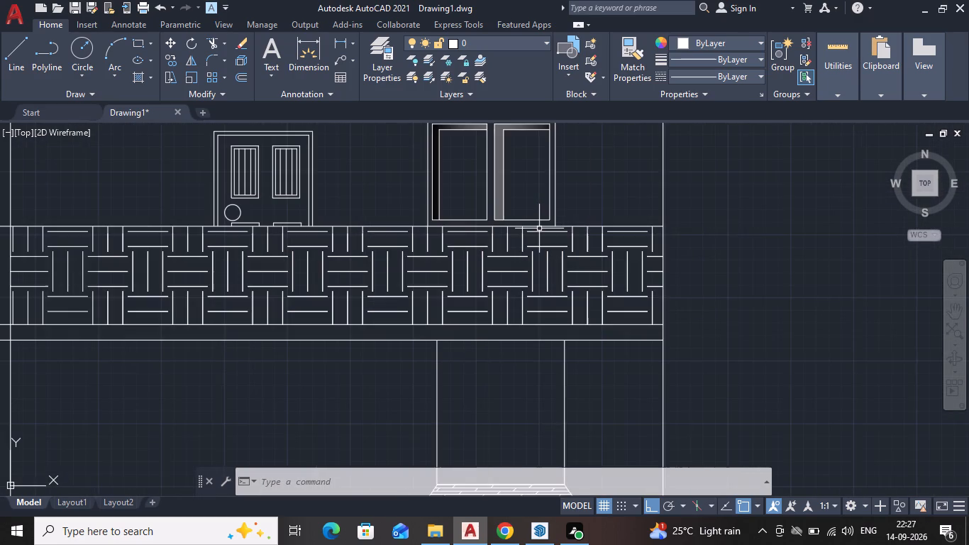
scroll(538, 230, down, 2)
middle_drag(609, 388, 619, 397)
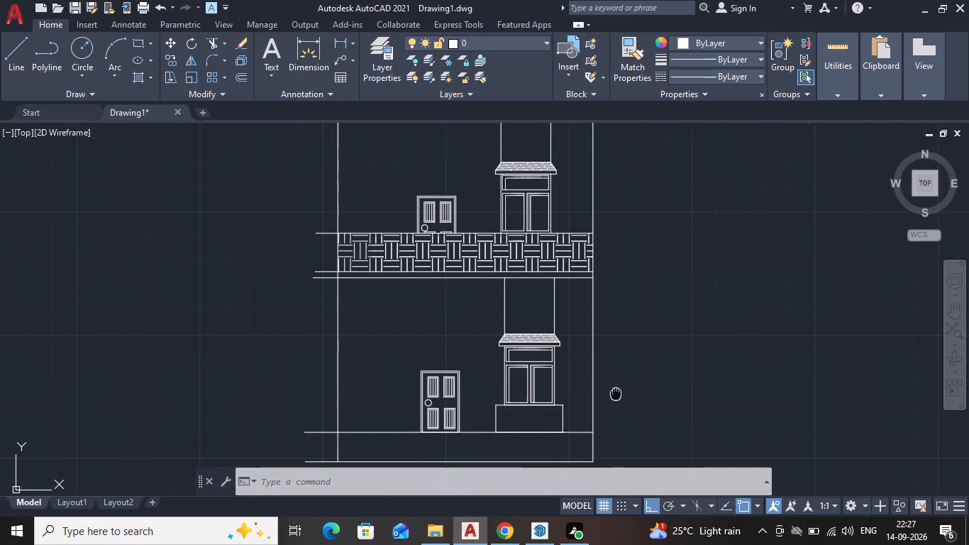
middle_drag(619, 397, 621, 402)
key(t)
key(r)
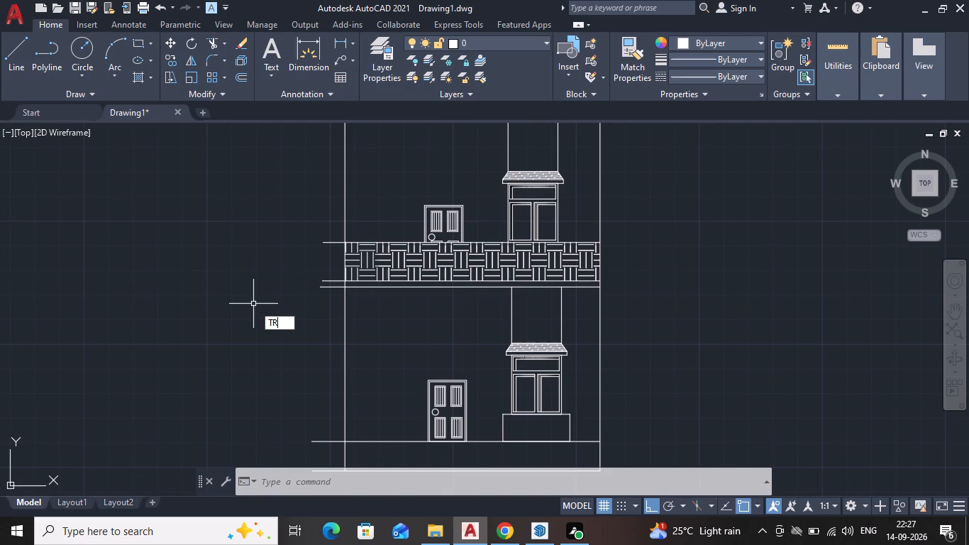
key(Return)
key(Return)
drag(312, 201, 326, 292)
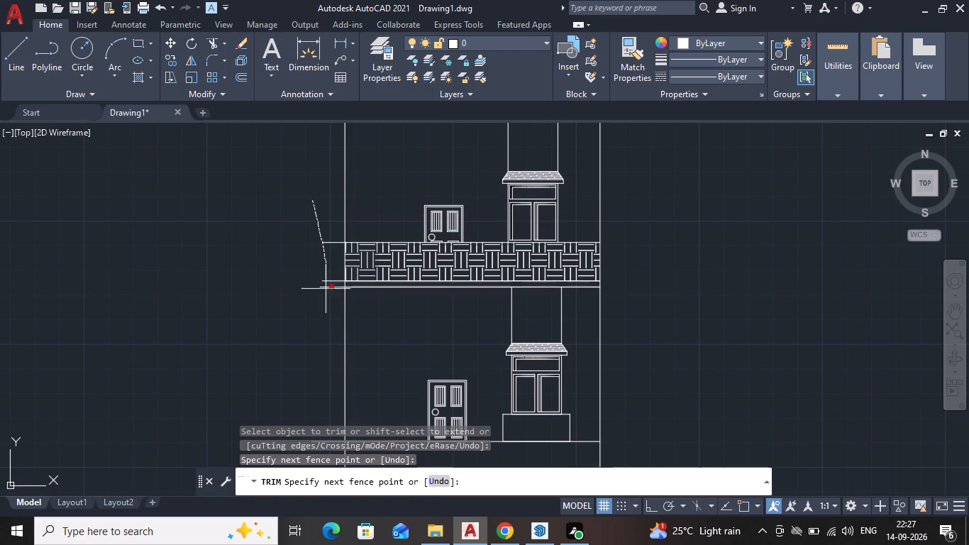
drag(326, 292, 326, 312)
drag(331, 224, 326, 258)
Trim the overhanging ends of the ground lines and upper slab lines outside the left side wall.
scroll(319, 299, down, 2)
middle_drag(319, 299, 327, 255)
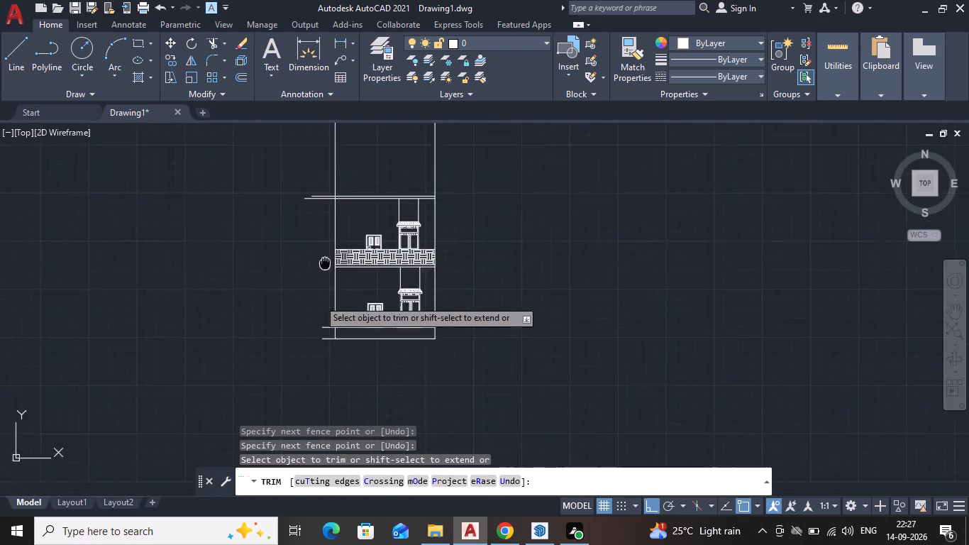
middle_drag(327, 255, 336, 228)
scroll(335, 295, up, 3)
drag(343, 222, 345, 304)
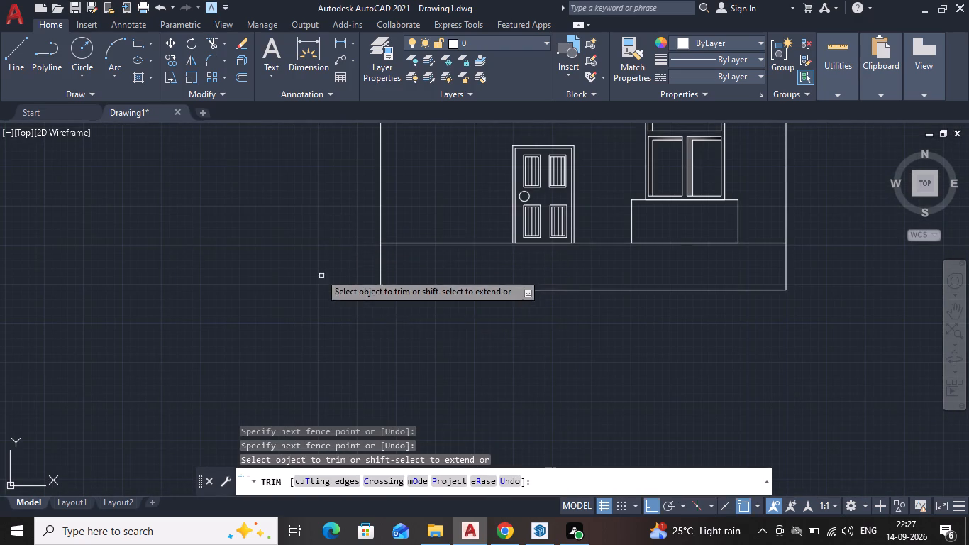
scroll(300, 234, down, 1)
middle_drag(305, 270, 343, 446)
scroll(336, 417, down, 1)
drag(344, 168, 344, 238)
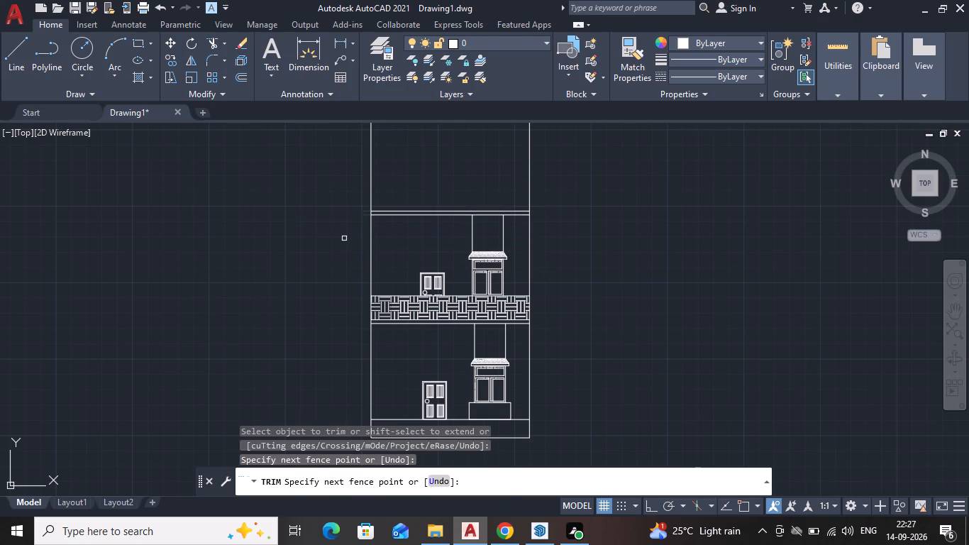
key(Escape)
Offset the top line of the upper floor slab 6' upward to form the parapet's top edge.
scroll(499, 268, down, 1)
scroll(530, 356, up, 2)
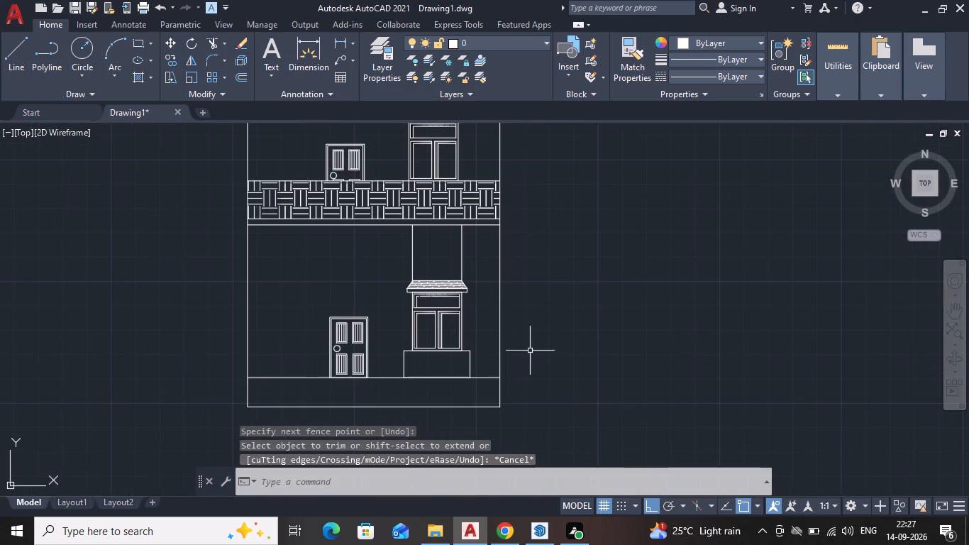
middle_drag(541, 321, 597, 416)
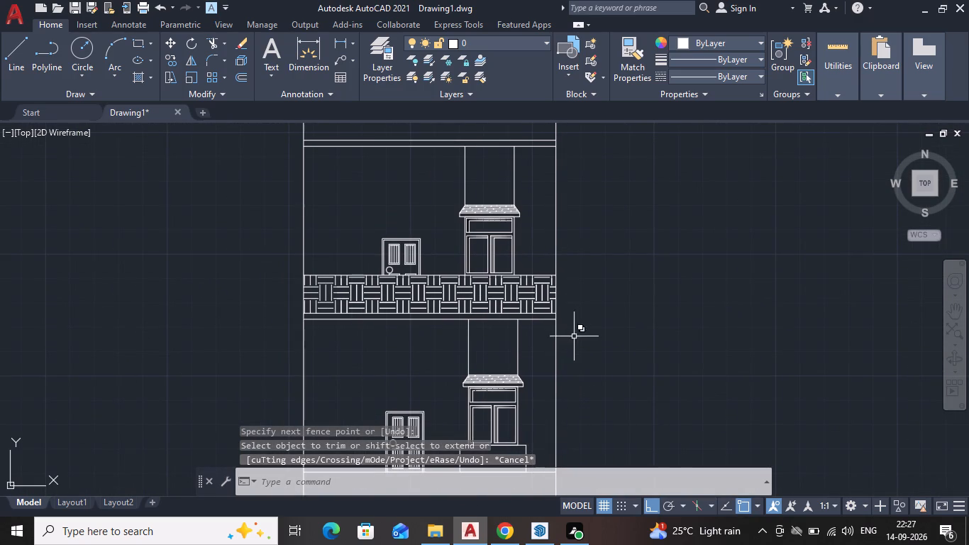
middle_drag(408, 302, 421, 427)
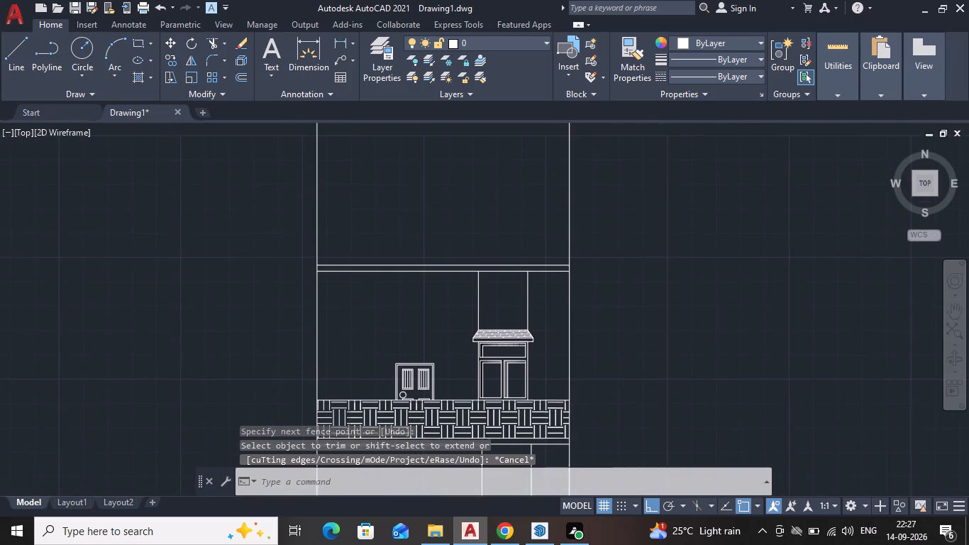
scroll(426, 352, down, 1)
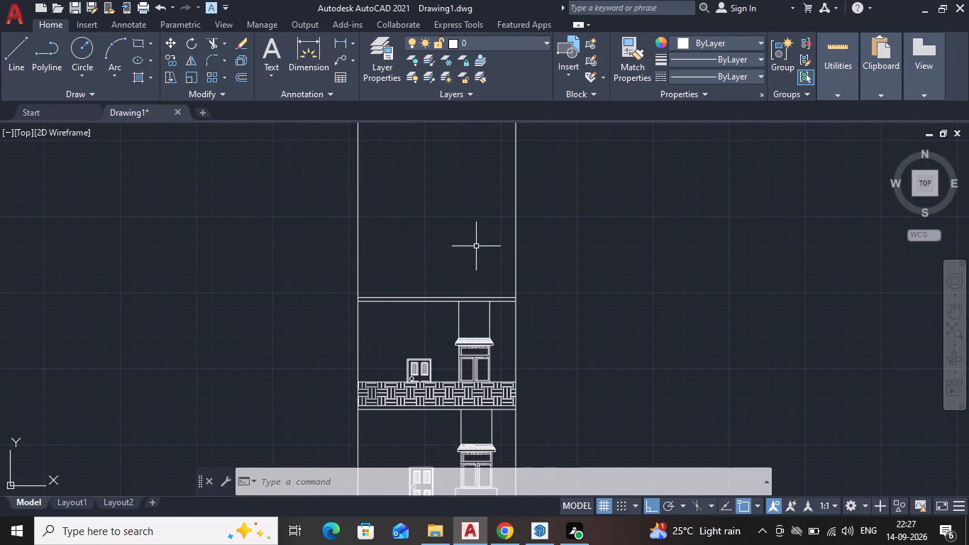
scroll(370, 292, up, 1)
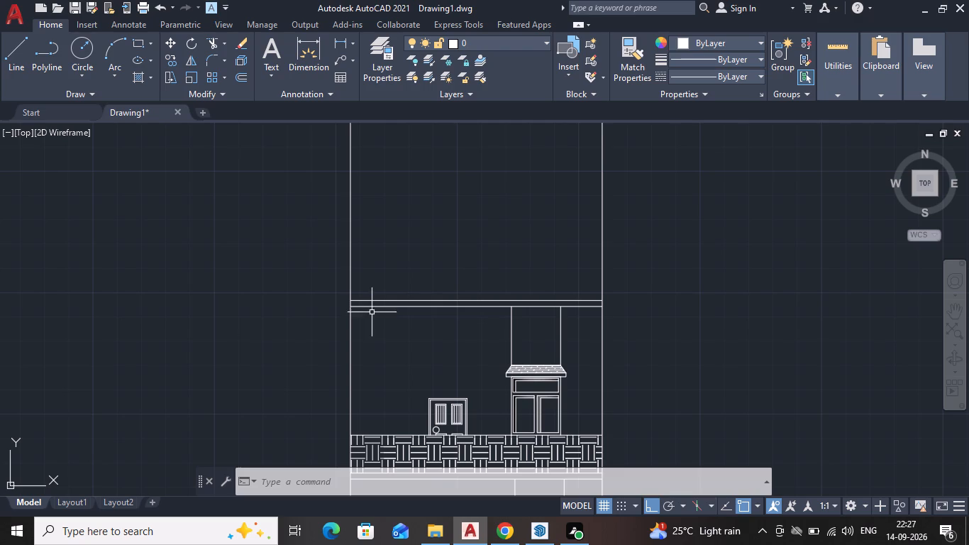
click(412, 301)
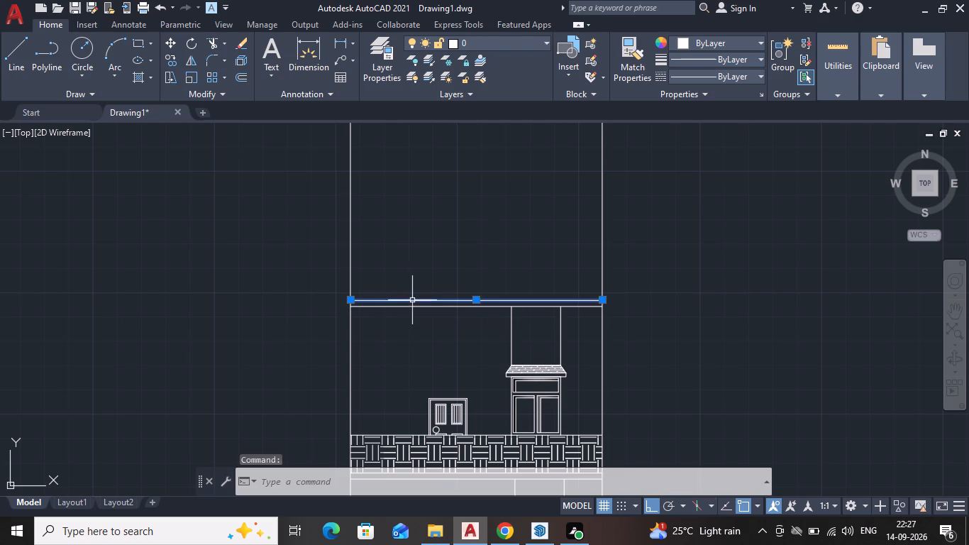
text(OFF)
key(Return)
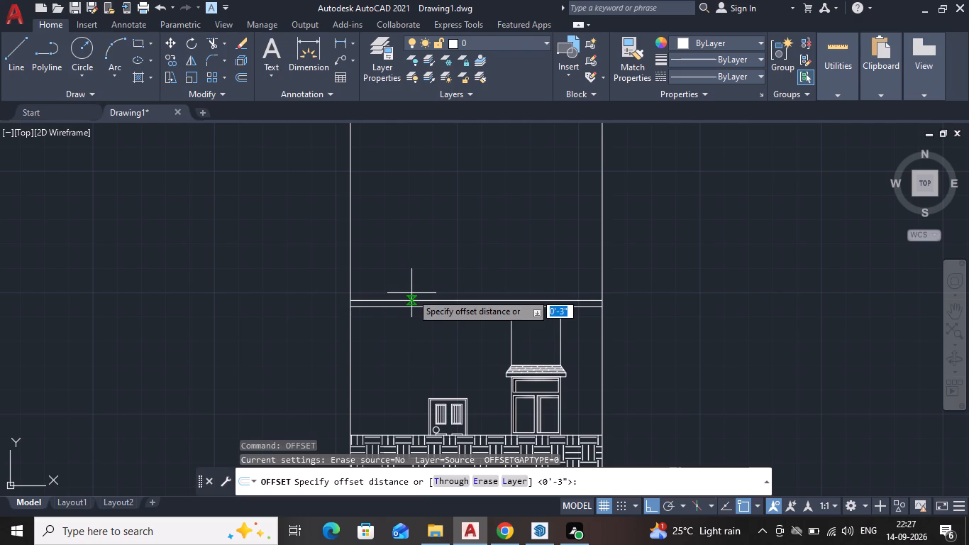
click(436, 302)
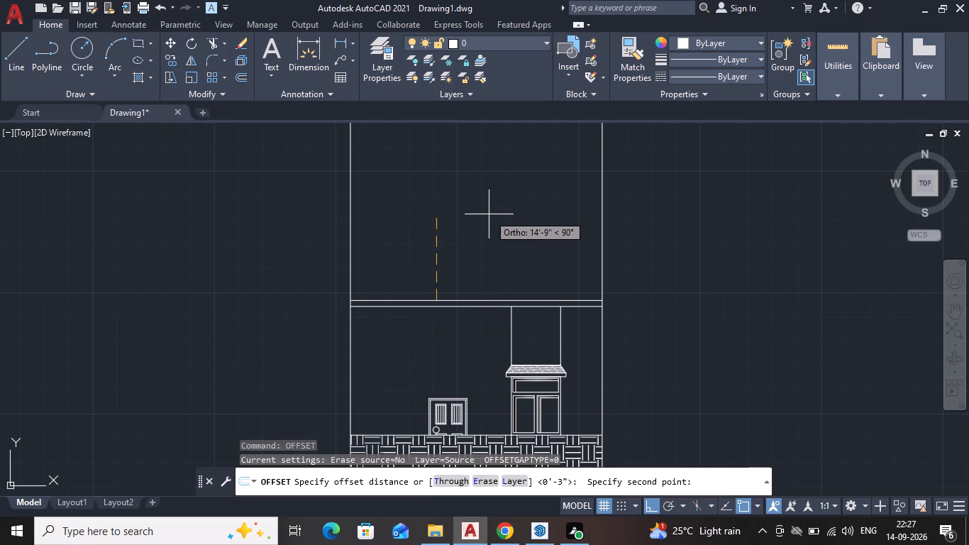
key(3)
key(apostrophe)
key(Return)
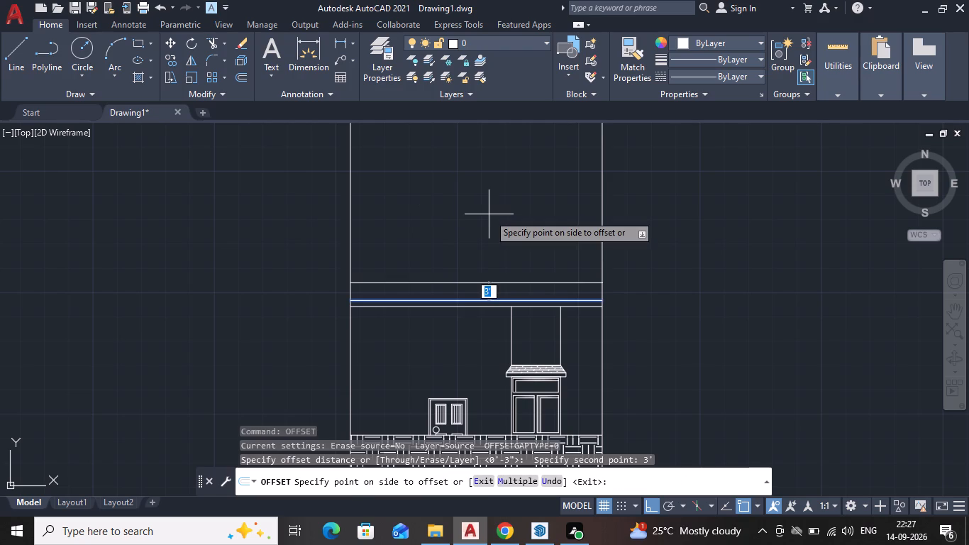
key(6)
key(apostrophe)
key(Return)
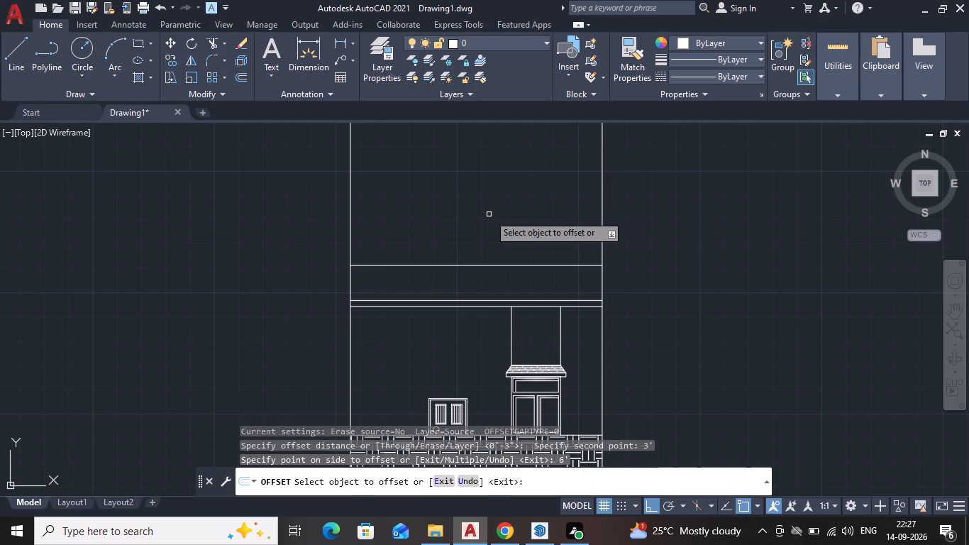
click(502, 236)
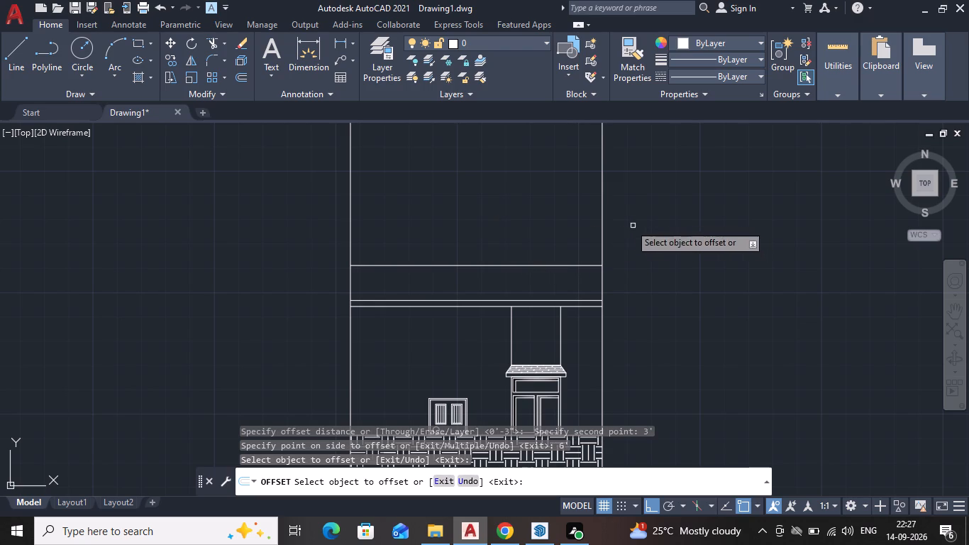
key(space)
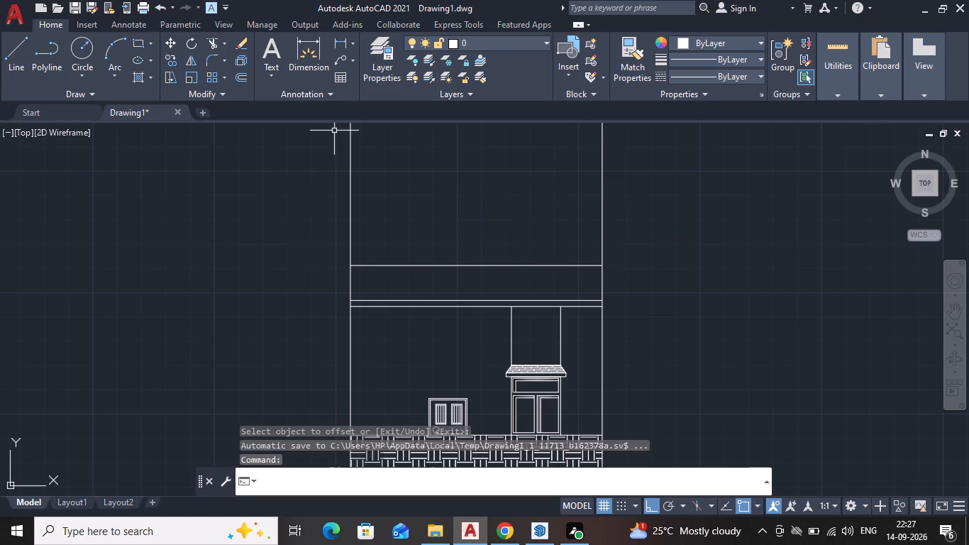
Draw a thin coping rectangle about 43'-7" long along the parapet's top line, slightly overhanging both side walls.
middle_drag(420, 387, 377, 304)
scroll(377, 194, up, 1)
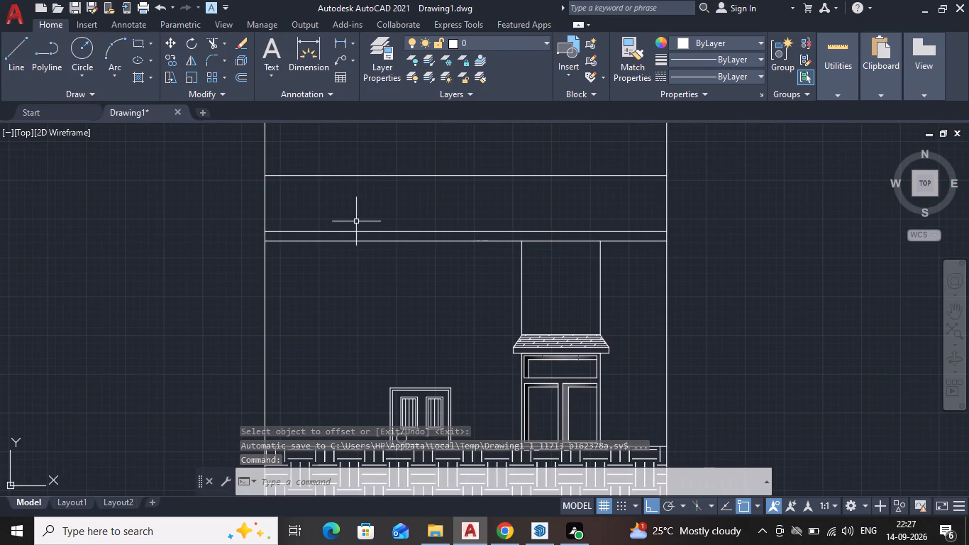
middle_drag(358, 236, 397, 335)
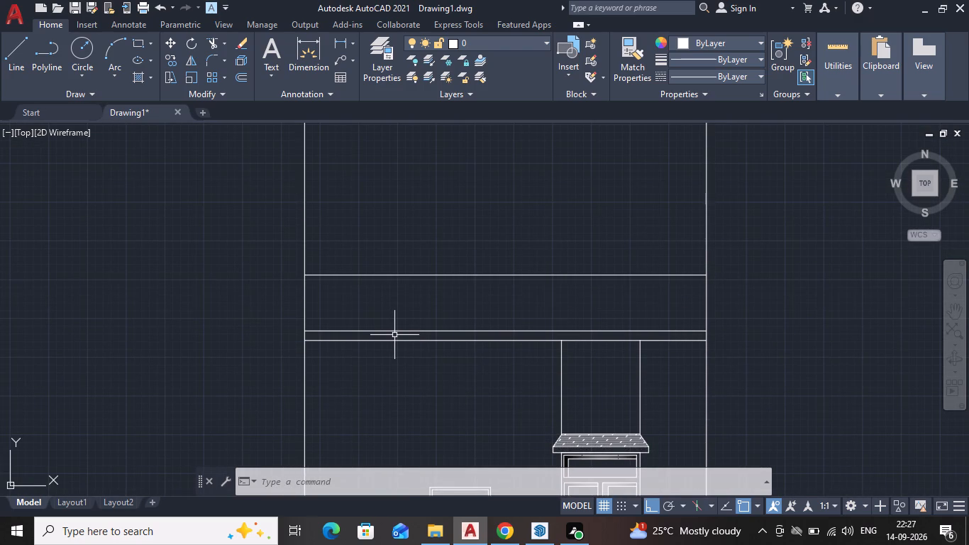
text(REC)
key(Return)
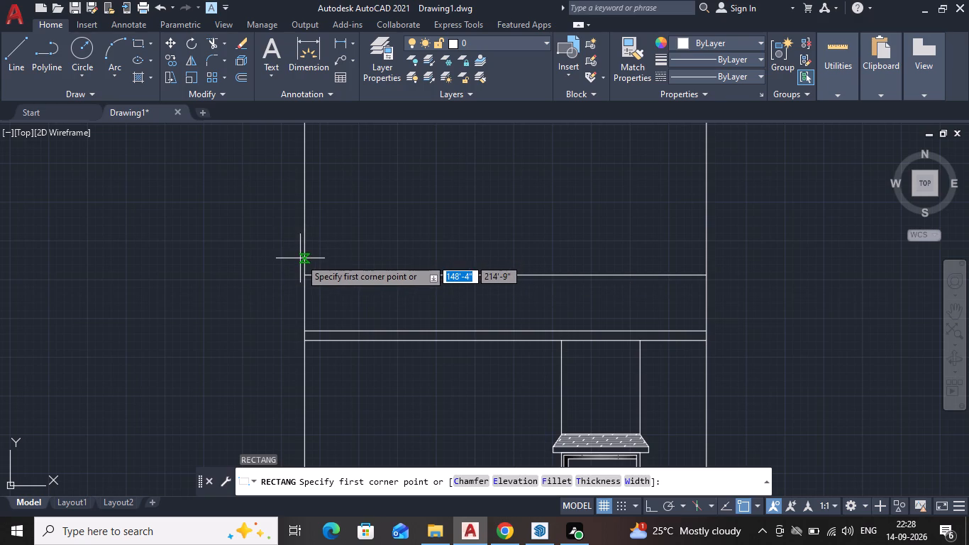
scroll(299, 264, up, 3)
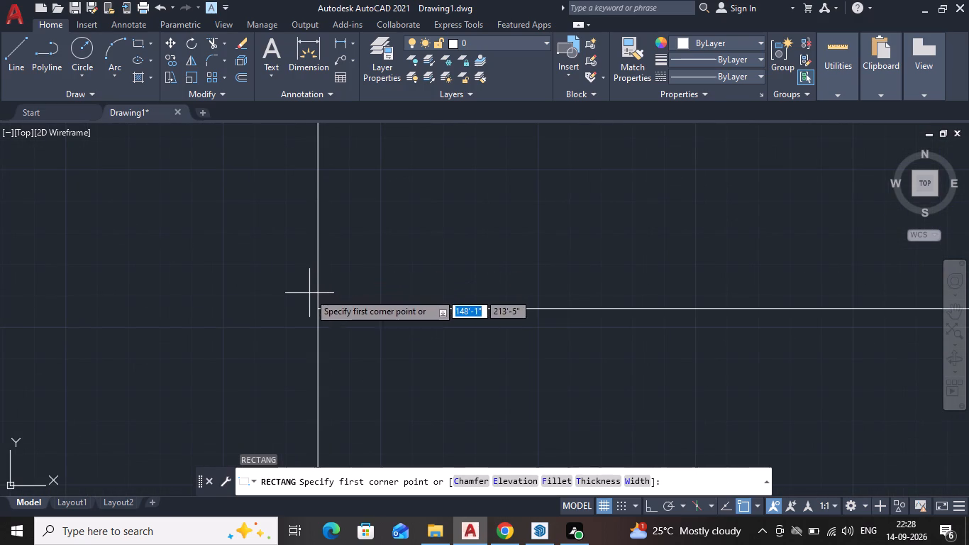
click(309, 293)
scroll(637, 307, down, 3)
middle_drag(629, 307, 421, 293)
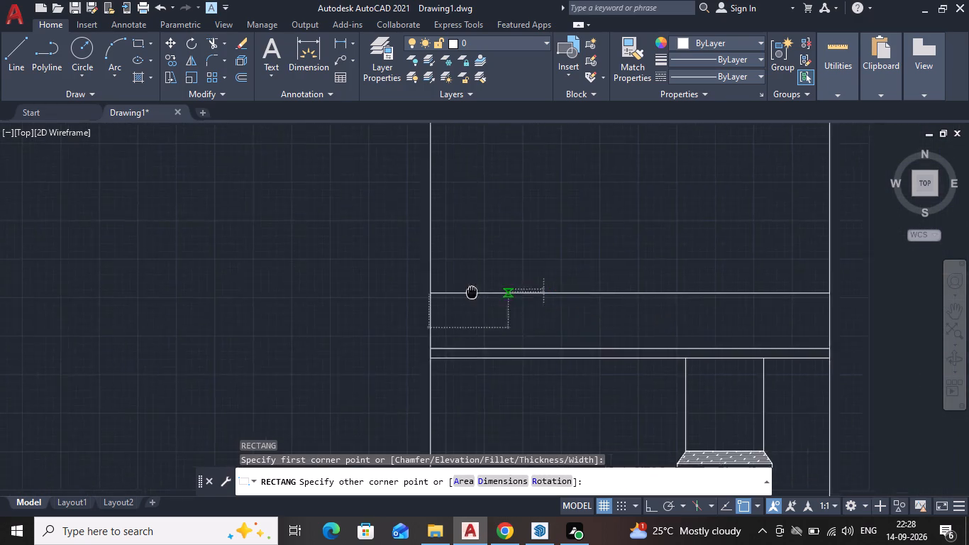
middle_drag(421, 293, 250, 329)
scroll(528, 341, up, 3)
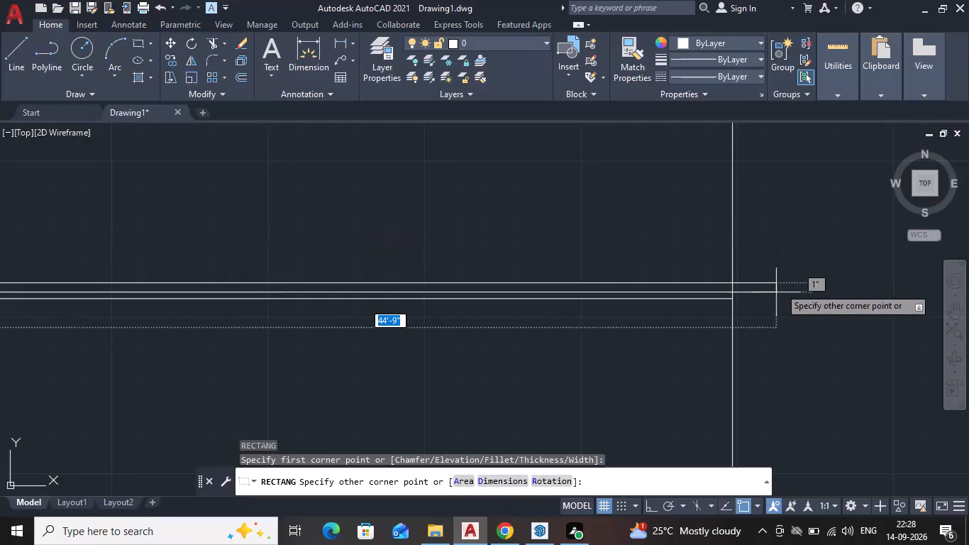
scroll(739, 297, up, 3)
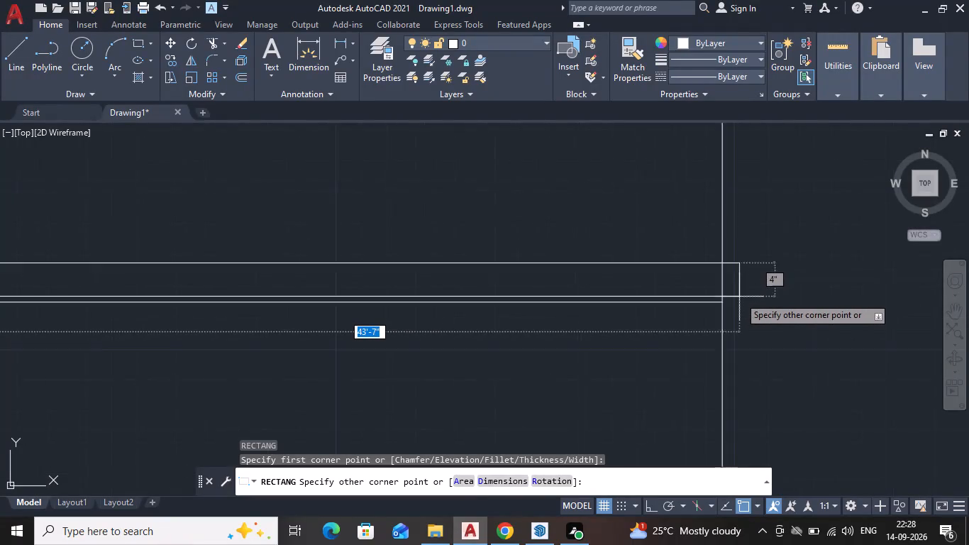
click(731, 306)
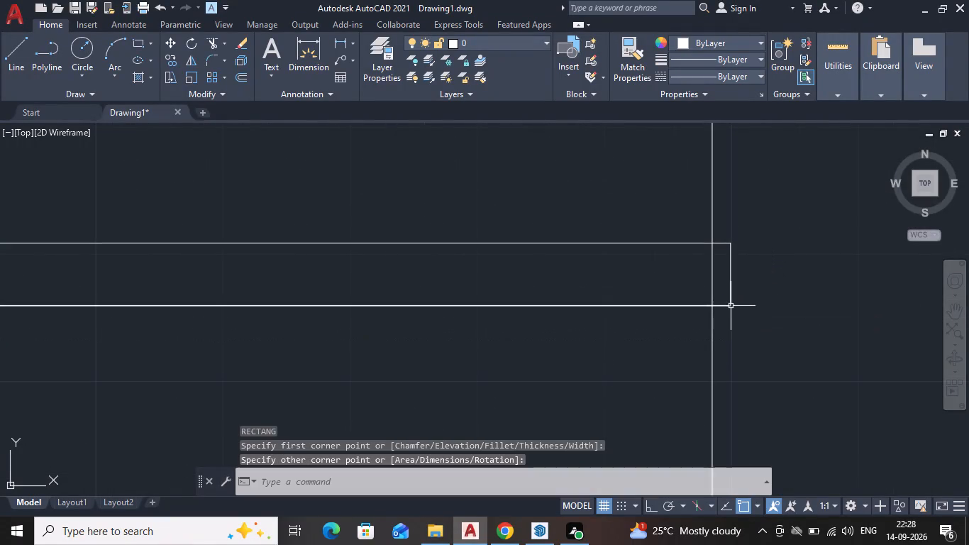
Stretch the left end of the parapet coping rectangle slightly farther out beyond the left side wall.
scroll(466, 340, down, 3)
middle_drag(463, 336, 896, 258)
scroll(560, 319, down, 1)
scroll(0, 280, down, 1)
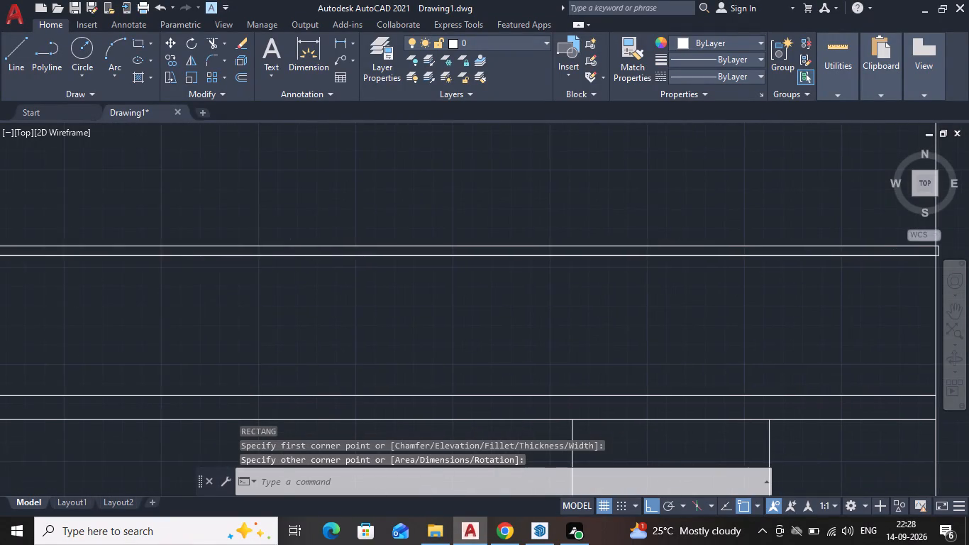
scroll(0, 280, down, 2)
scroll(157, 290, down, 2)
middle_drag(132, 306, 155, 301)
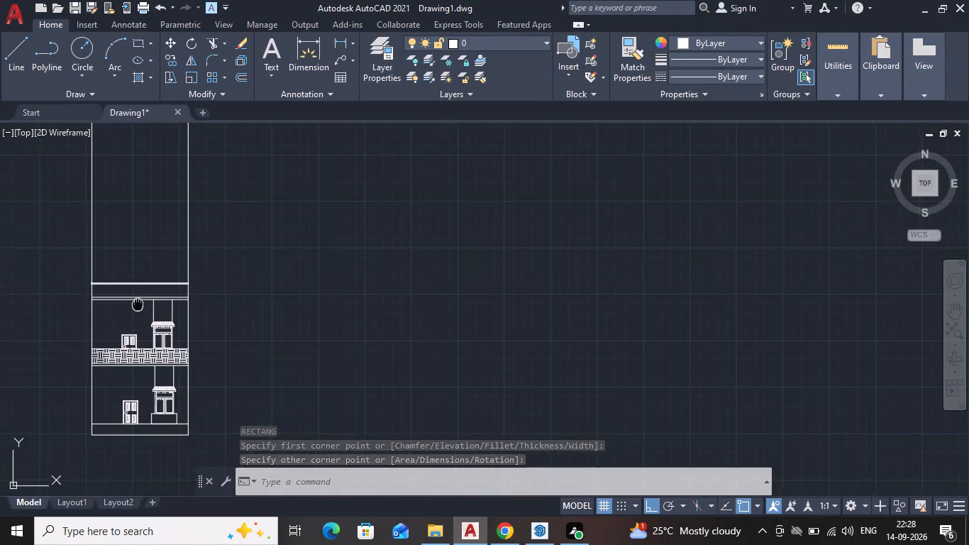
middle_drag(155, 301, 323, 288)
scroll(312, 277, up, 4)
scroll(208, 278, up, 1)
middle_drag(208, 278, 294, 290)
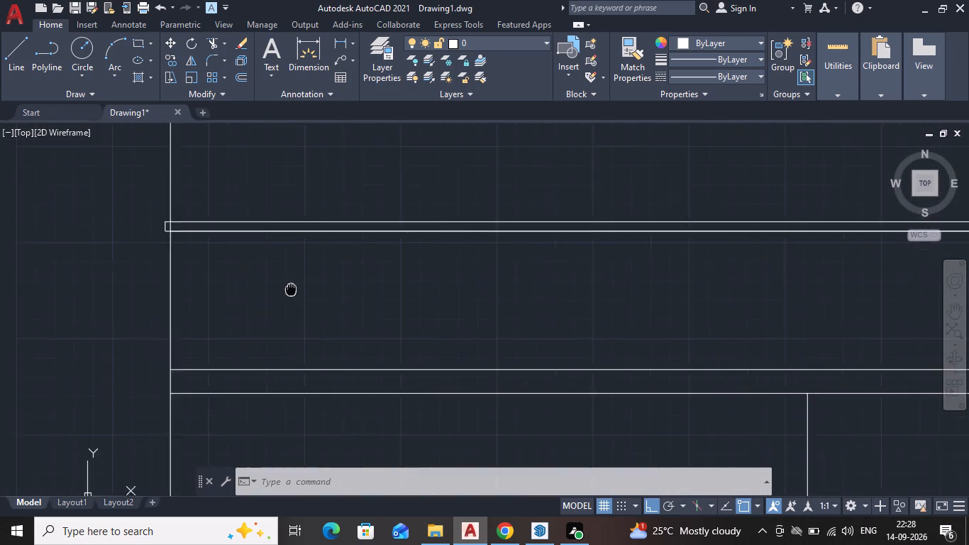
middle_drag(294, 290, 307, 297)
scroll(146, 251, up, 3)
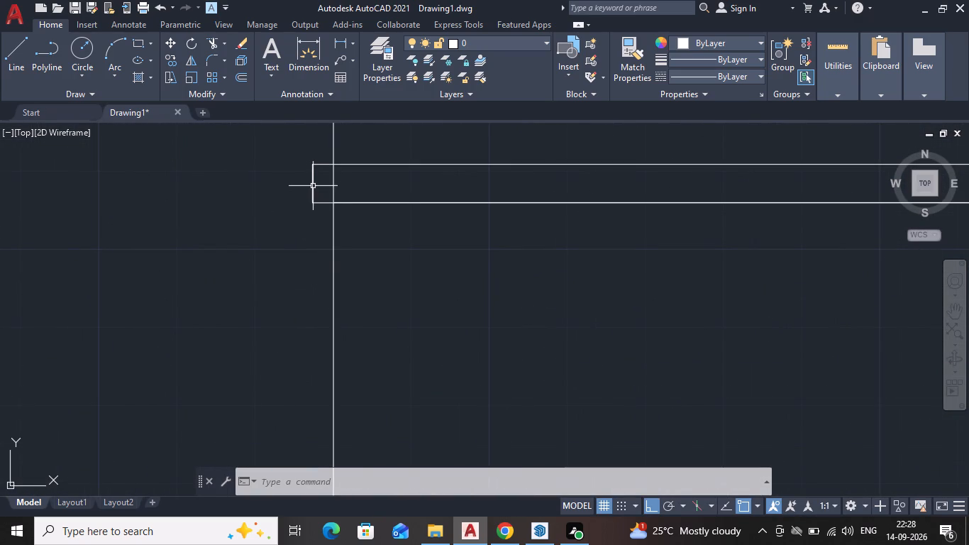
click(313, 186)
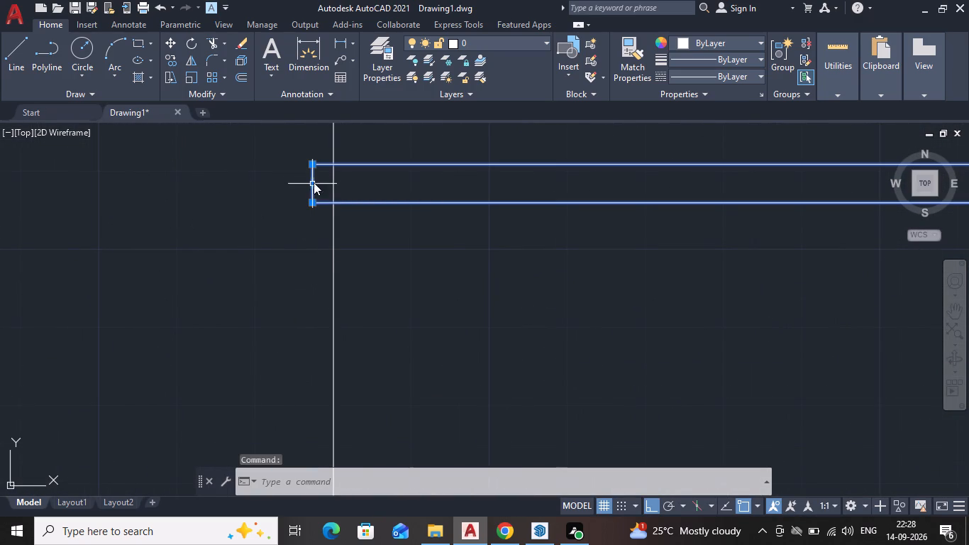
click(314, 182)
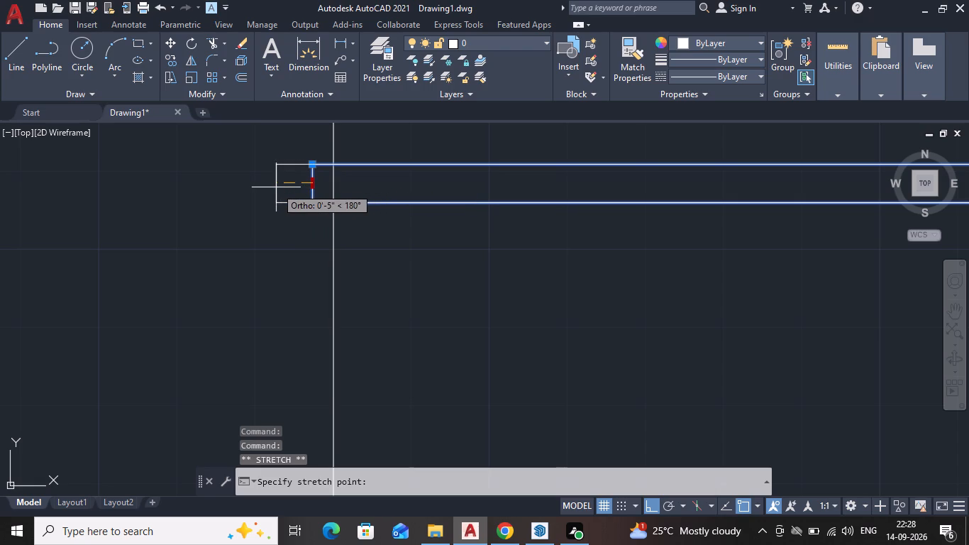
click(294, 187)
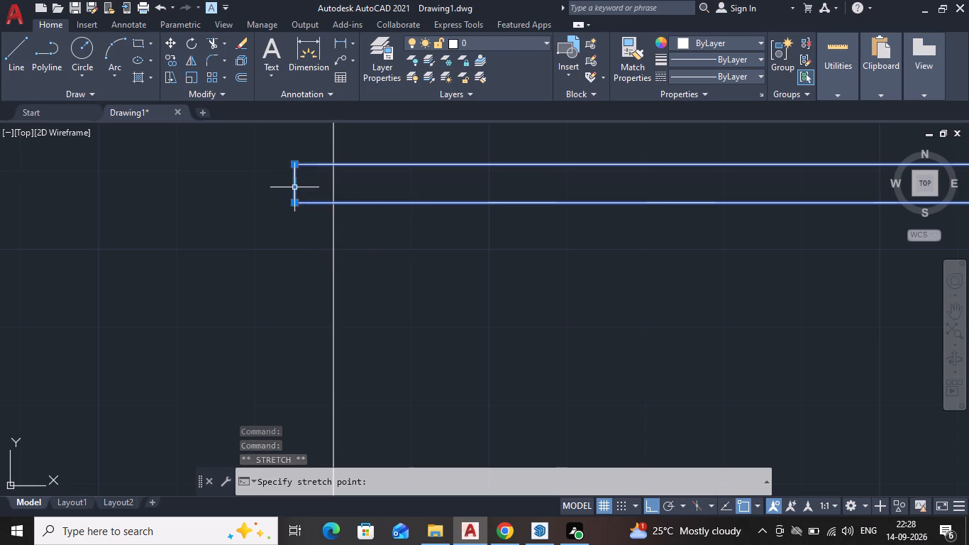
Stretch the right end of the coping rectangle slightly farther out beyond the right side wall.
scroll(451, 233, down, 2)
middle_drag(453, 233, 0, 292)
scroll(715, 316, down, 3)
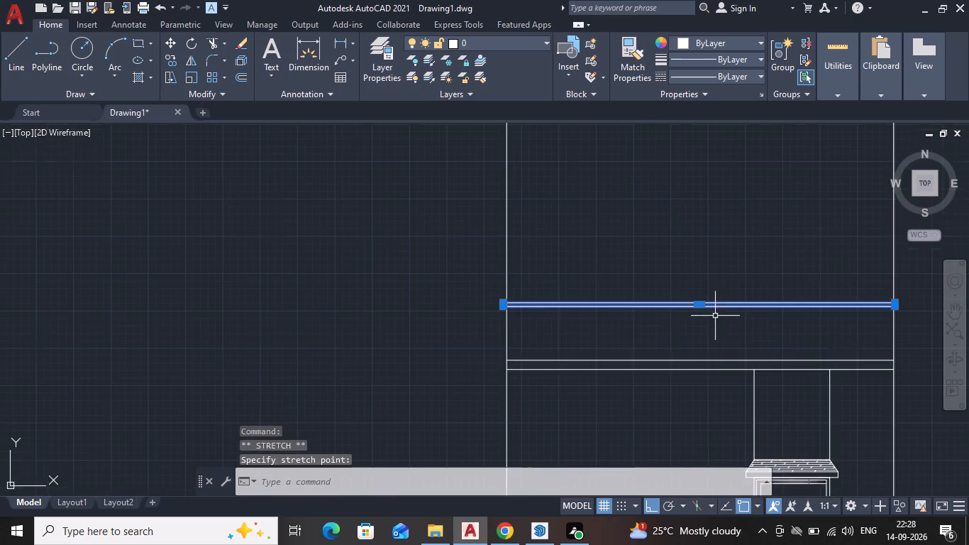
scroll(748, 312, down, 1)
middle_drag(748, 312, 430, 315)
scroll(558, 305, up, 4)
scroll(436, 348, up, 2)
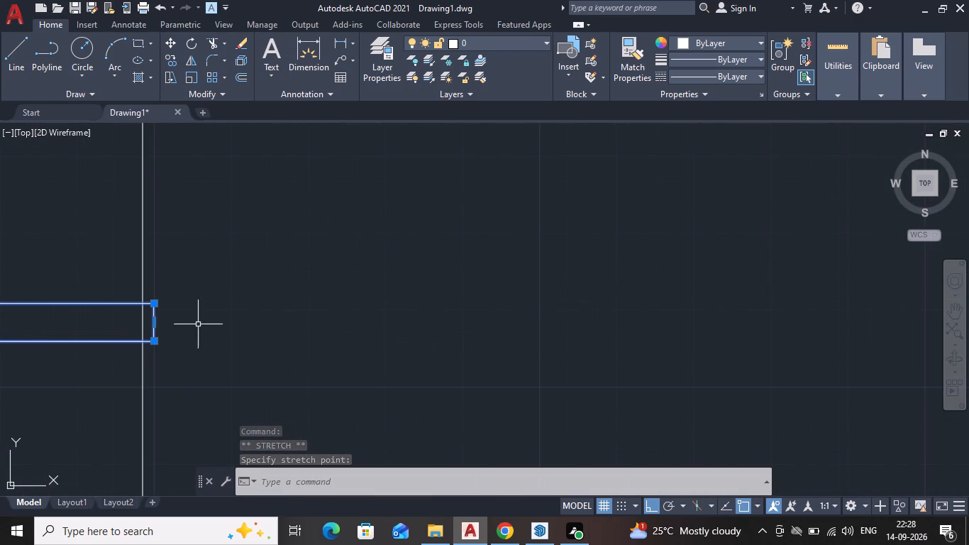
click(151, 321)
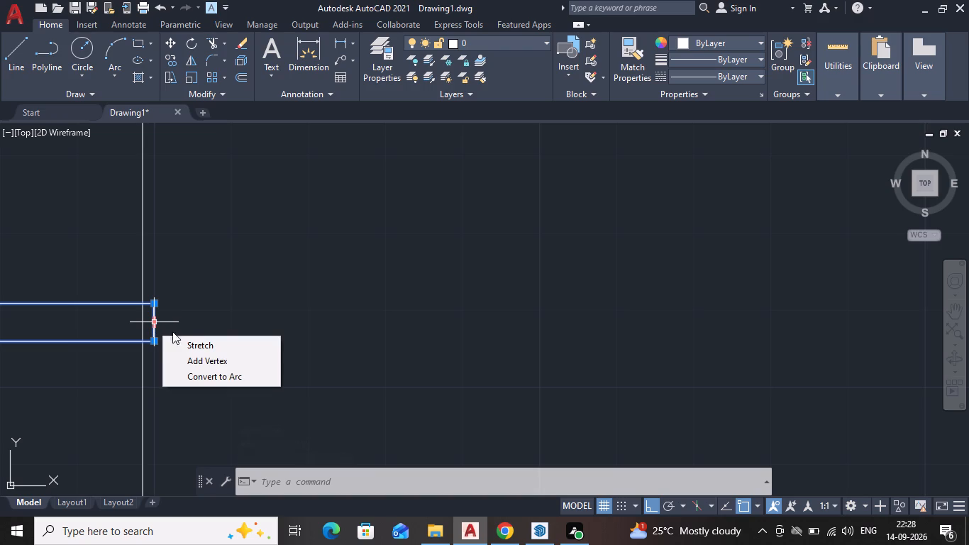
click(189, 342)
click(153, 320)
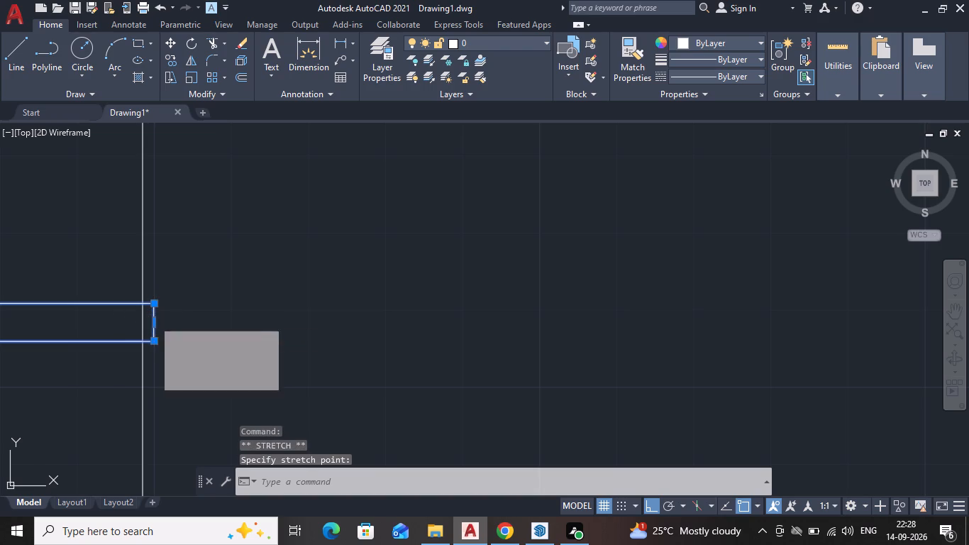
click(188, 325)
scroll(277, 304, down, 4)
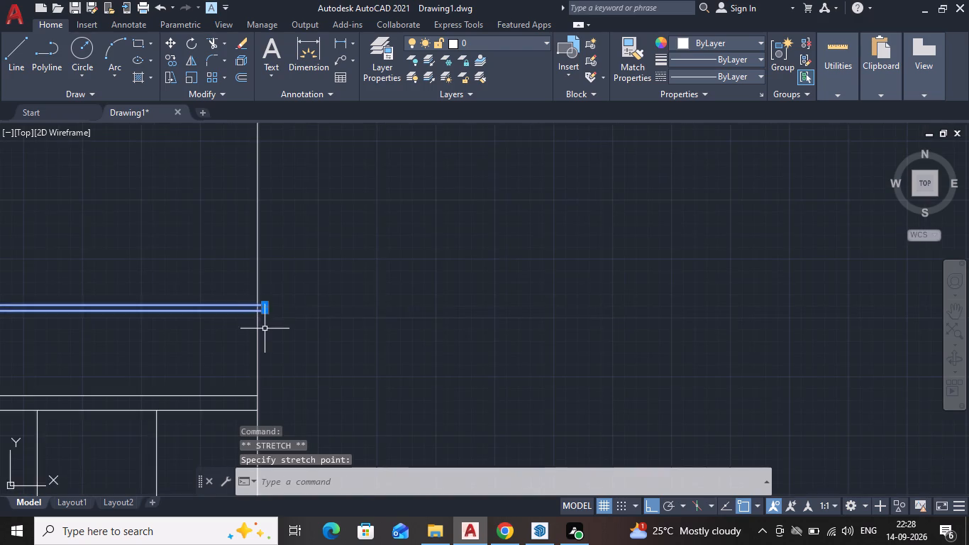
scroll(265, 330, down, 2)
middle_drag(265, 325, 507, 277)
scroll(344, 288, up, 2)
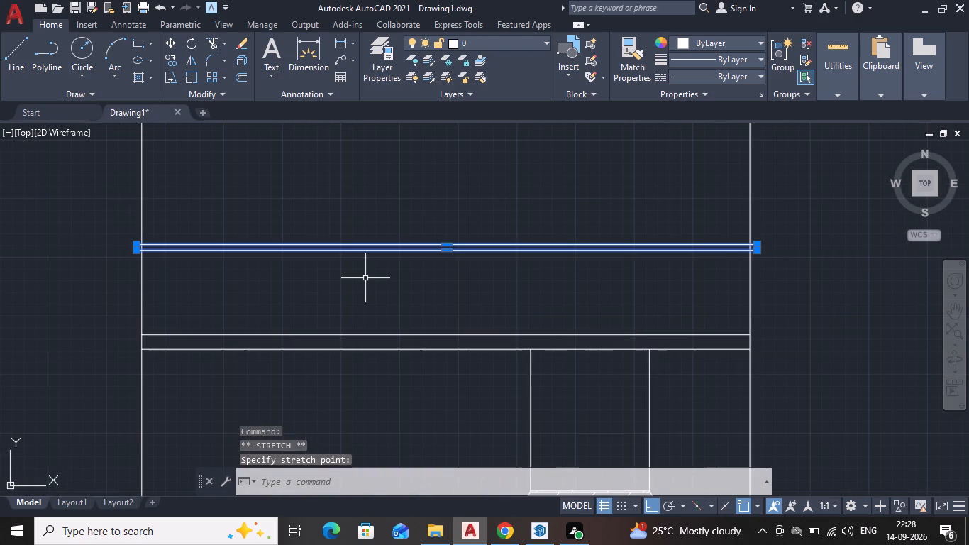
key(Escape)
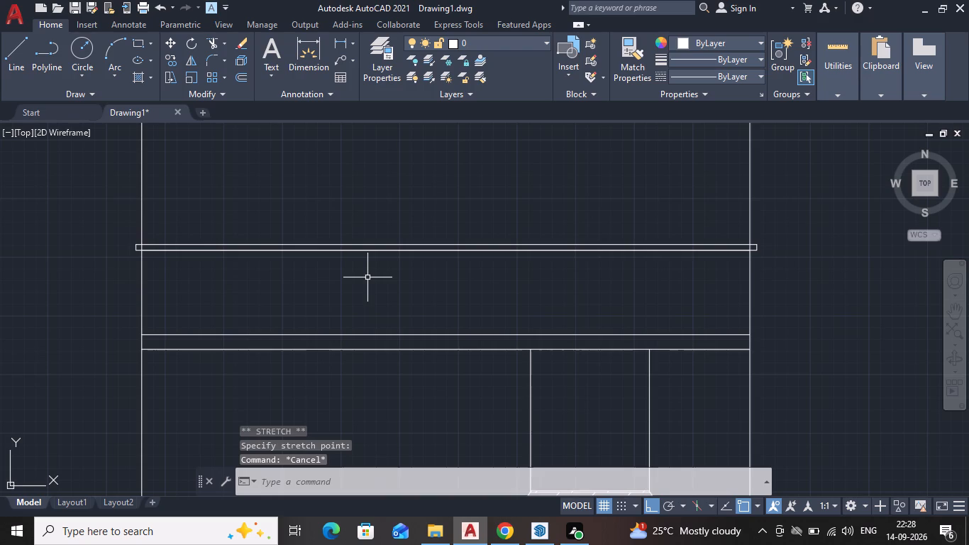
Trim the segments of both side wall lines that pass through the coping rectangle.
scroll(160, 258, up, 3)
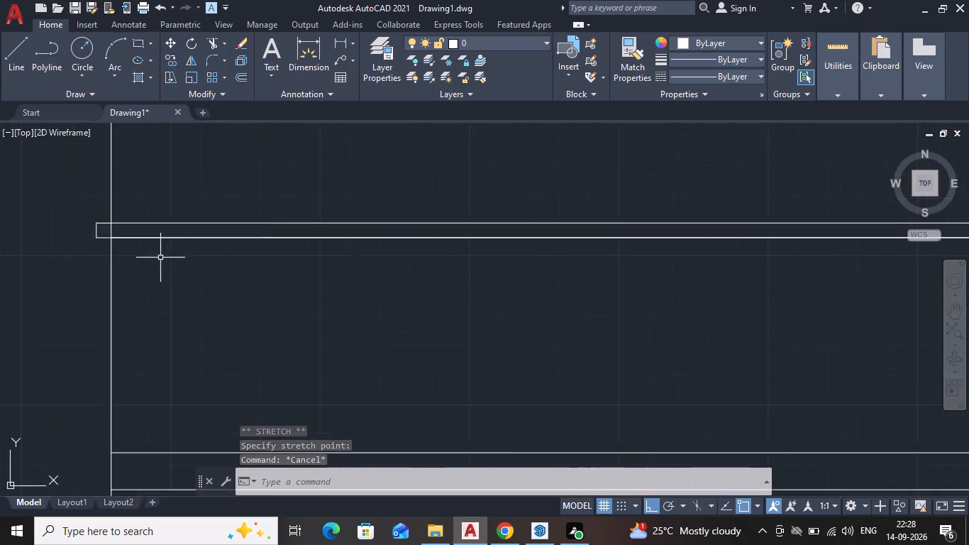
middle_drag(155, 365, 167, 438)
text(TR)
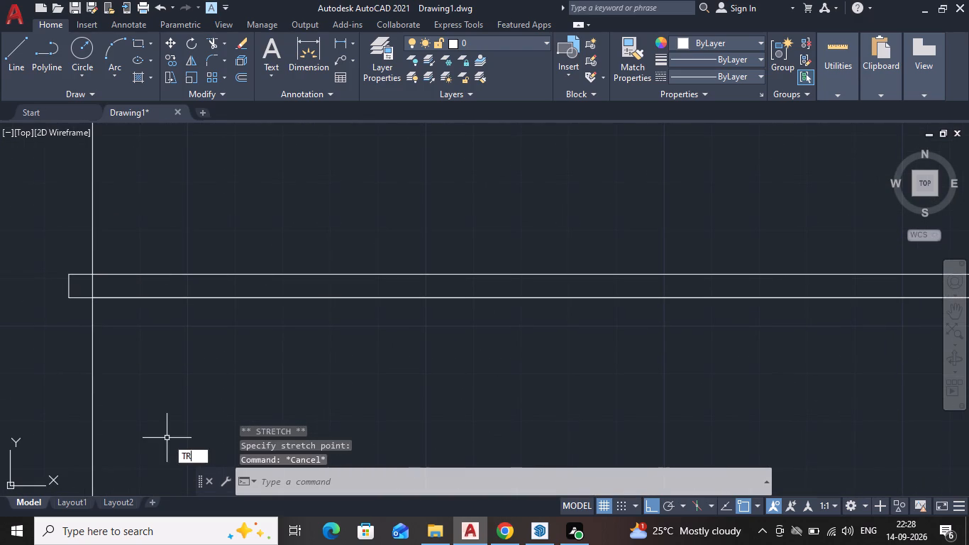
key(Return)
key(Return)
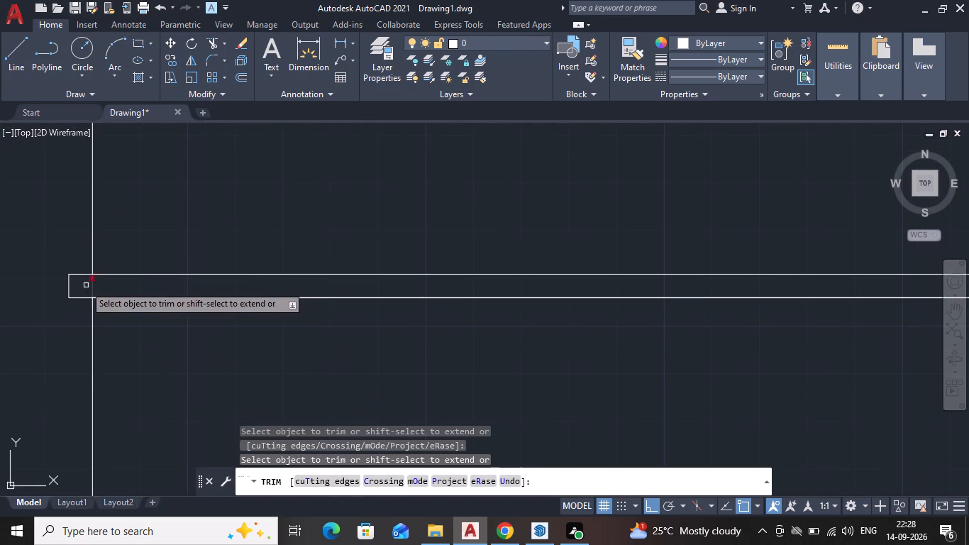
drag(82, 285, 113, 288)
scroll(592, 335, down, 3)
middle_drag(592, 335, 305, 356)
scroll(860, 373, up, 3)
scroll(616, 282, up, 2)
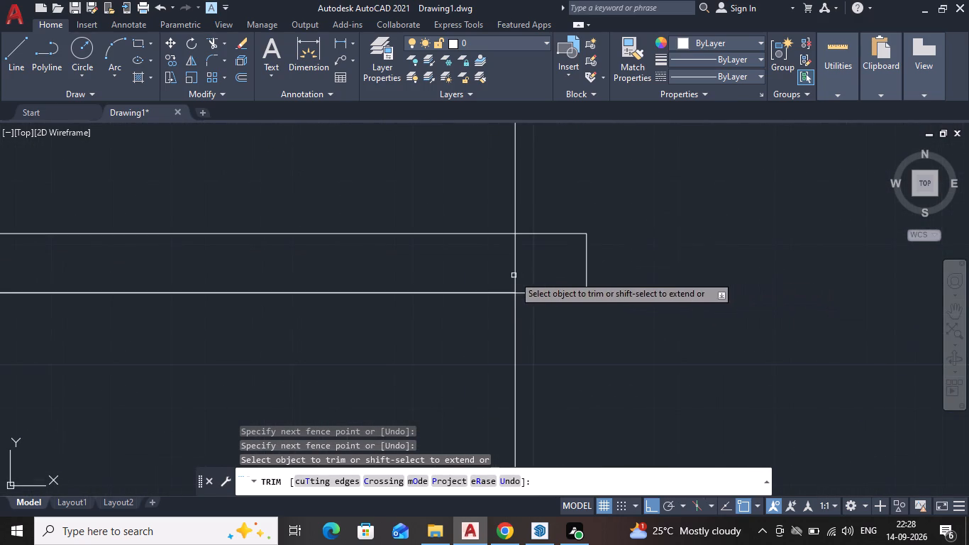
drag(494, 272, 546, 264)
scroll(345, 255, down, 5)
middle_drag(362, 237, 823, 235)
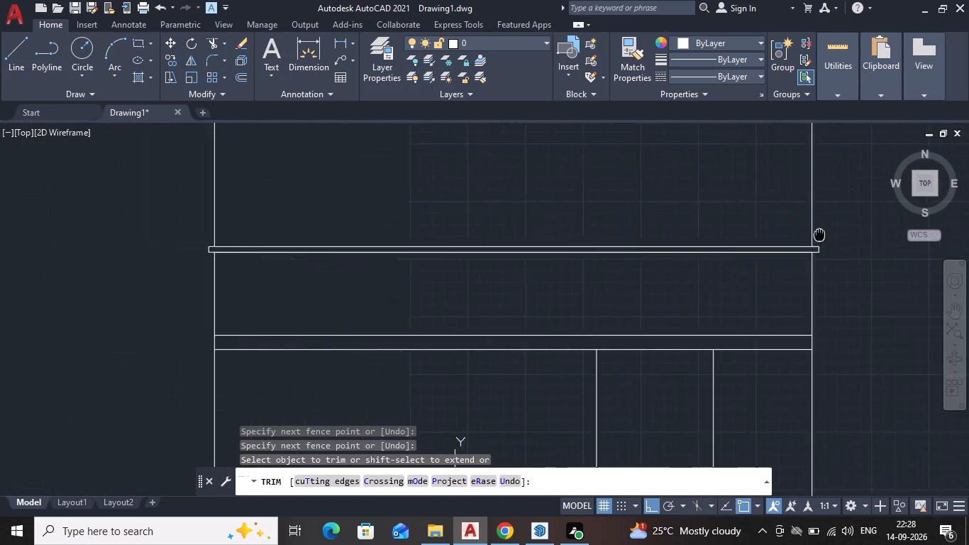
middle_drag(823, 235, 898, 227)
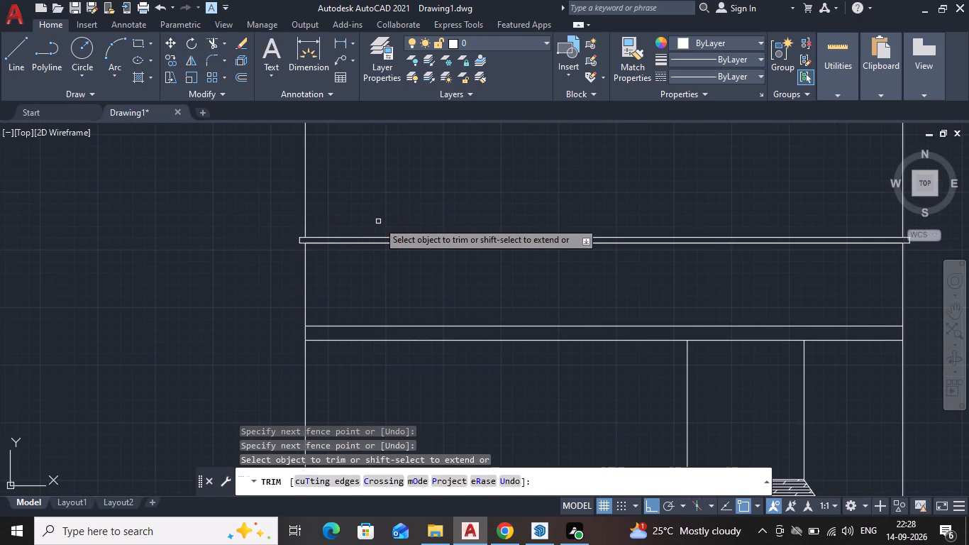
key(Escape)
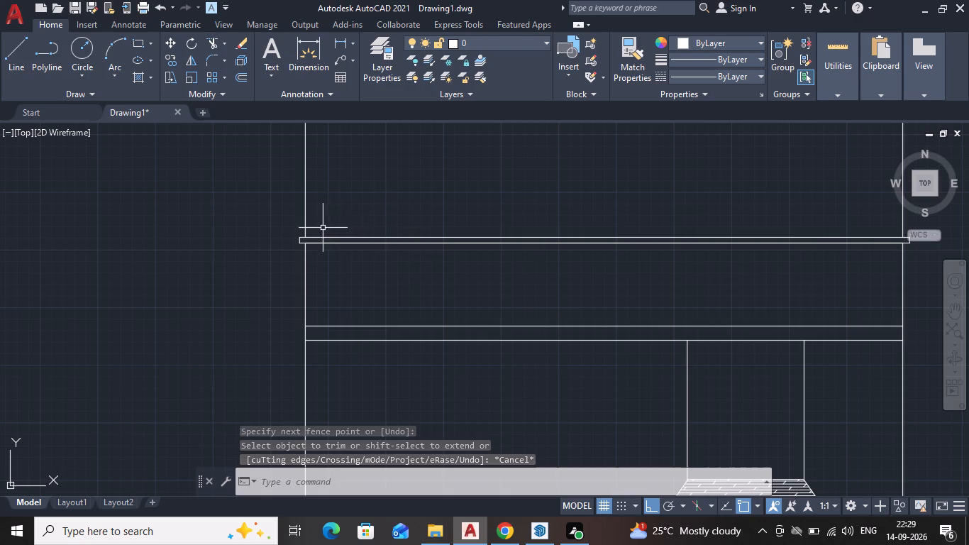
Copy the coping rectangle twice upward, at 5" and 10", to stack three bands directly on one another.
scroll(317, 229, up, 1)
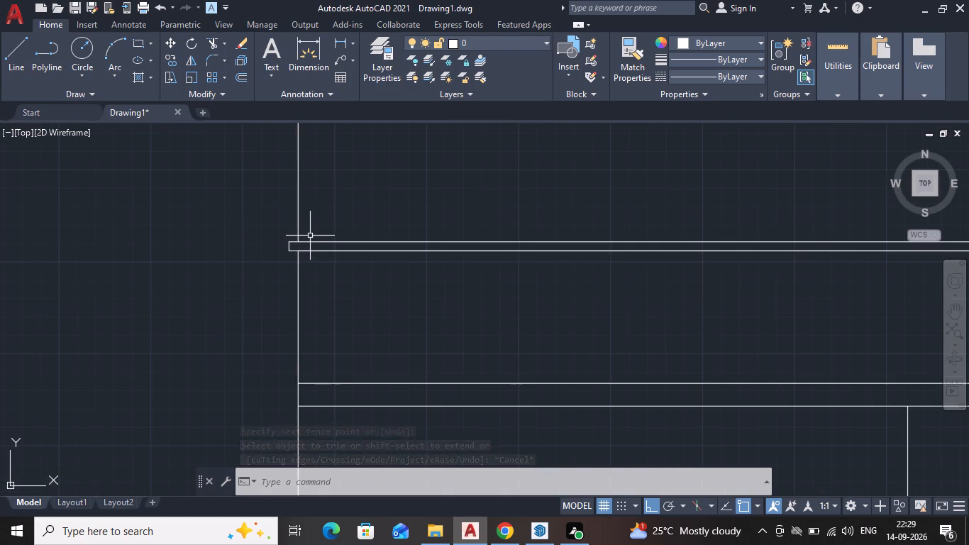
click(343, 252)
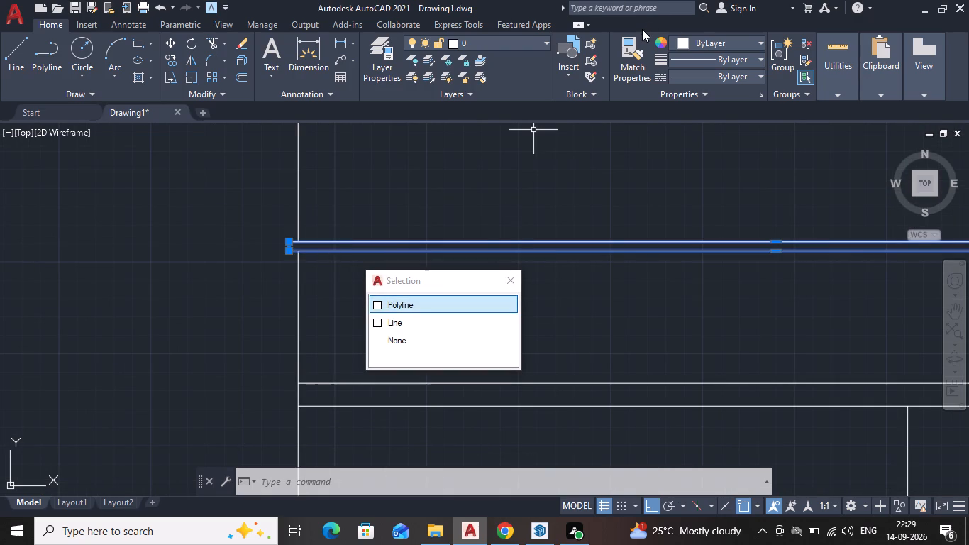
text(CO)
key(Return)
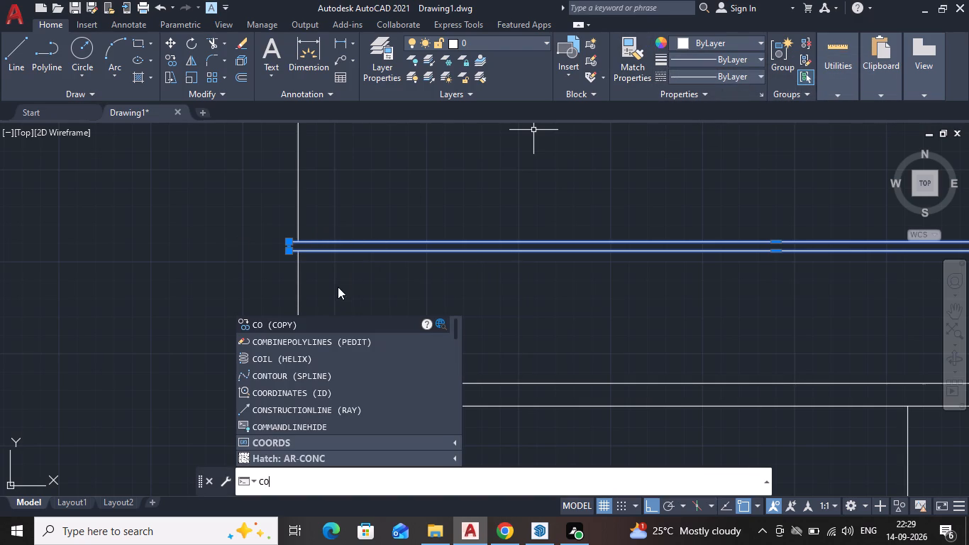
click(293, 318)
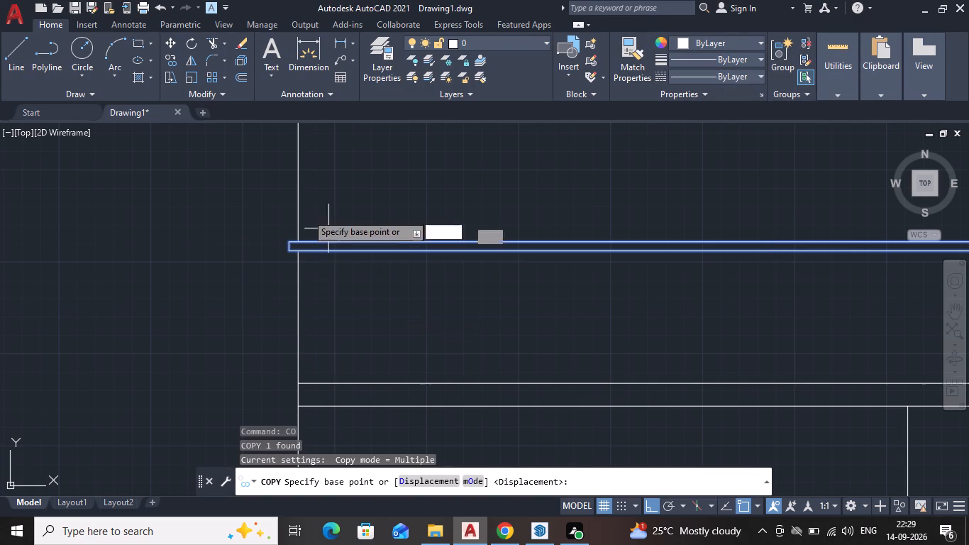
scroll(287, 250, up, 2)
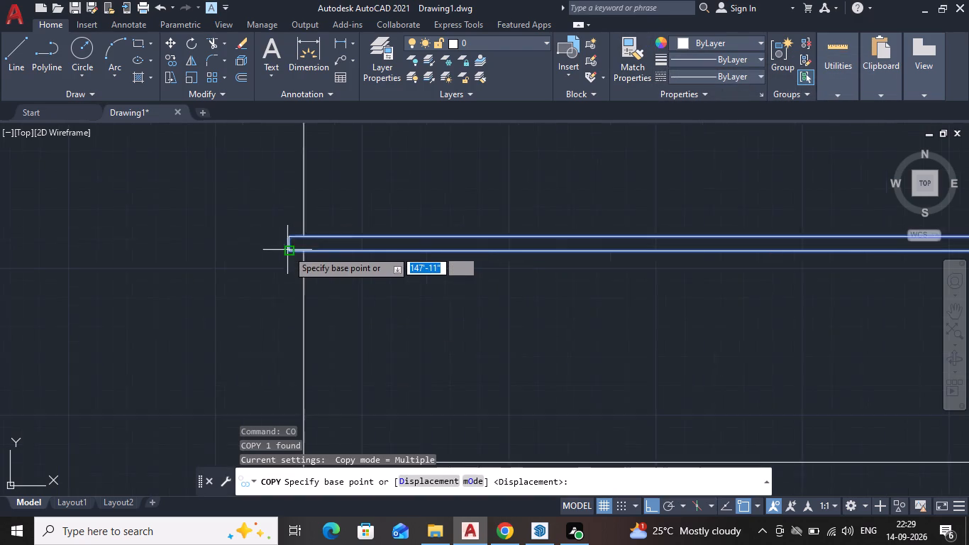
scroll(287, 250, up, 2)
click(288, 251)
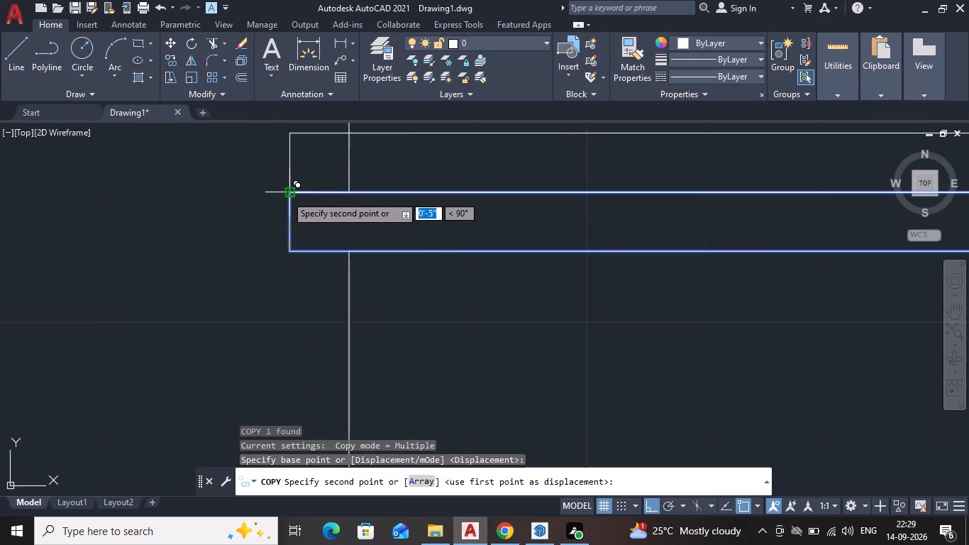
click(286, 195)
scroll(565, 275, down, 1)
middle_drag(555, 279, 521, 363)
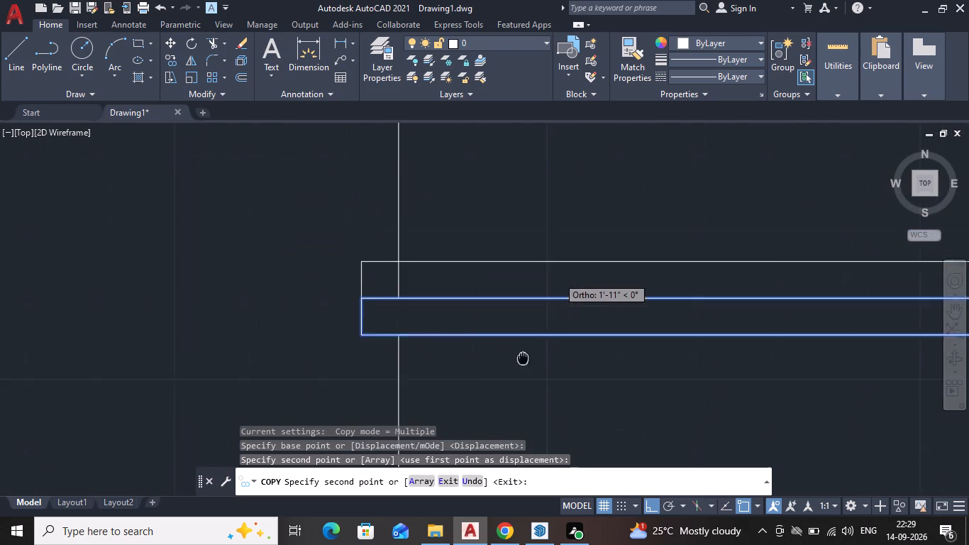
middle_drag(521, 363, 517, 367)
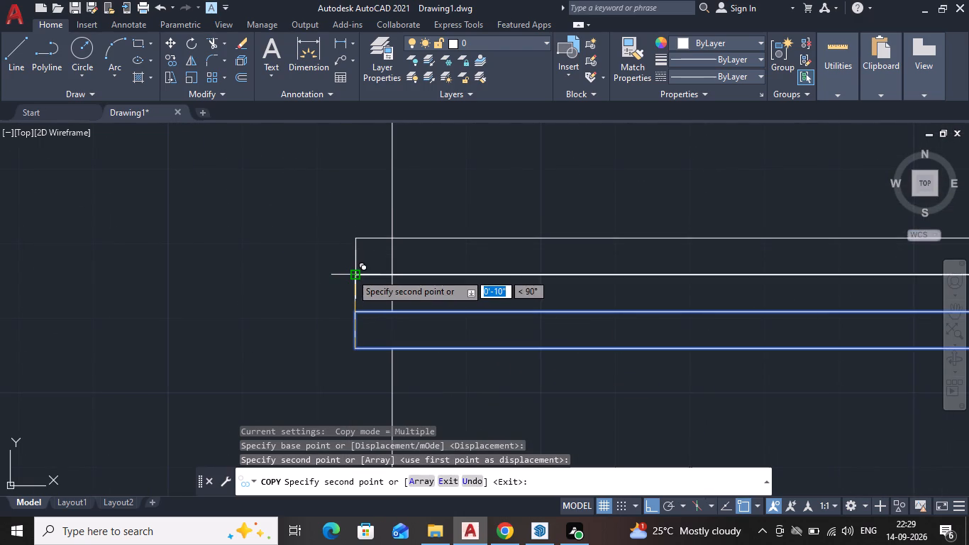
scroll(351, 273, up, 3)
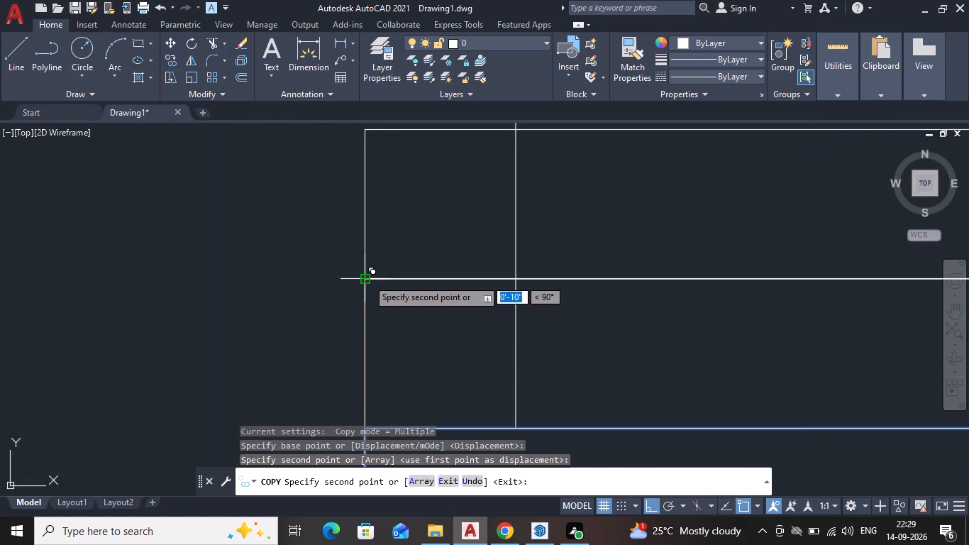
click(367, 279)
key(Escape)
Stretch the left end of the middle coping band outward so it projects beyond the bands above and below.
scroll(436, 292, down, 3)
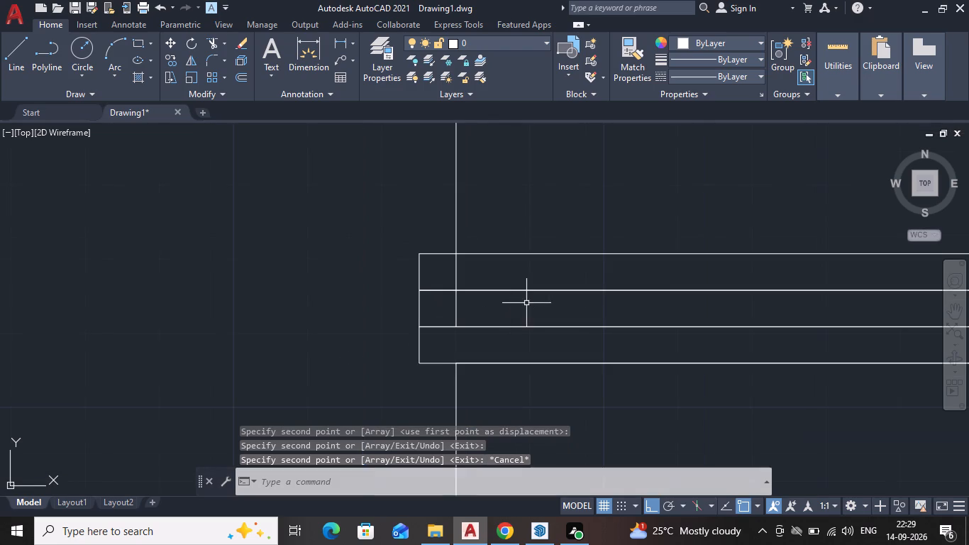
middle_drag(526, 303, 353, 236)
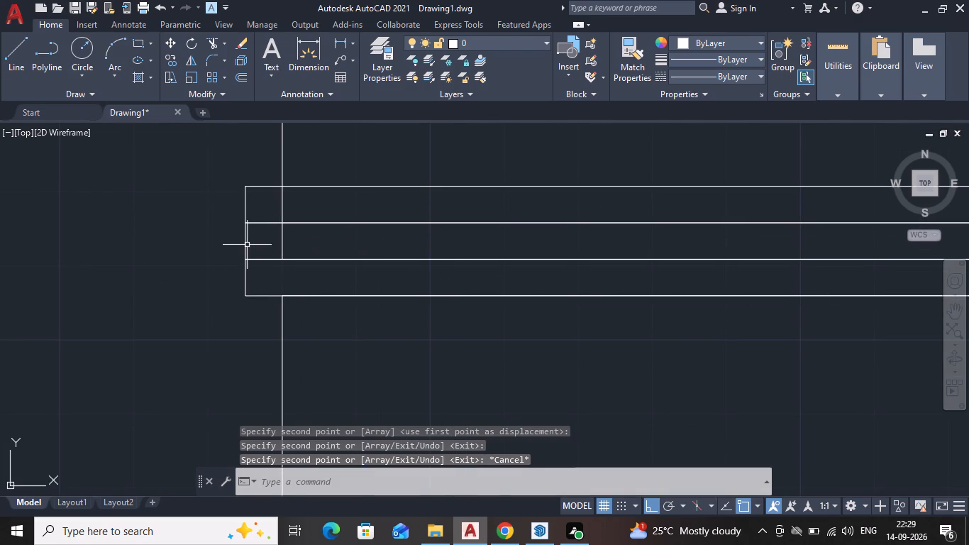
click(245, 241)
click(243, 238)
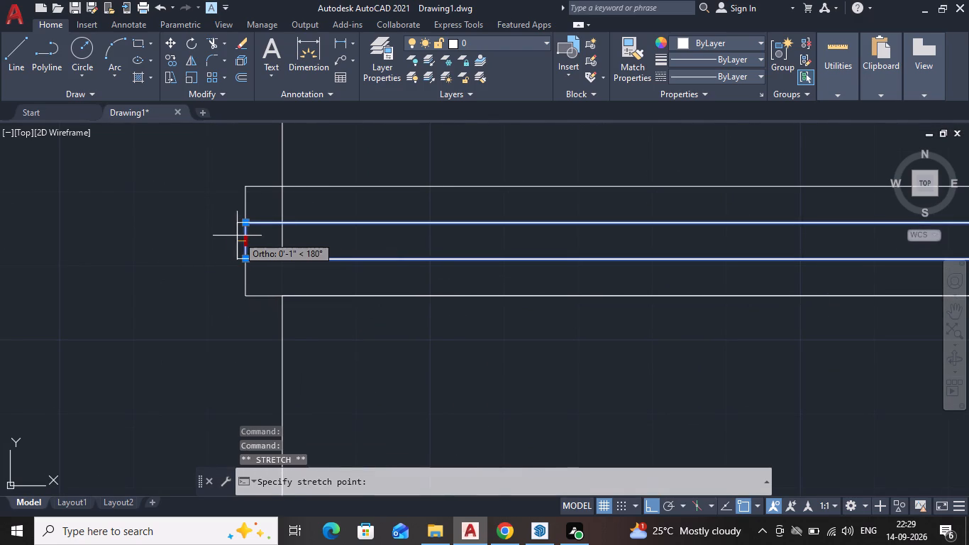
click(221, 236)
scroll(243, 231, up, 2)
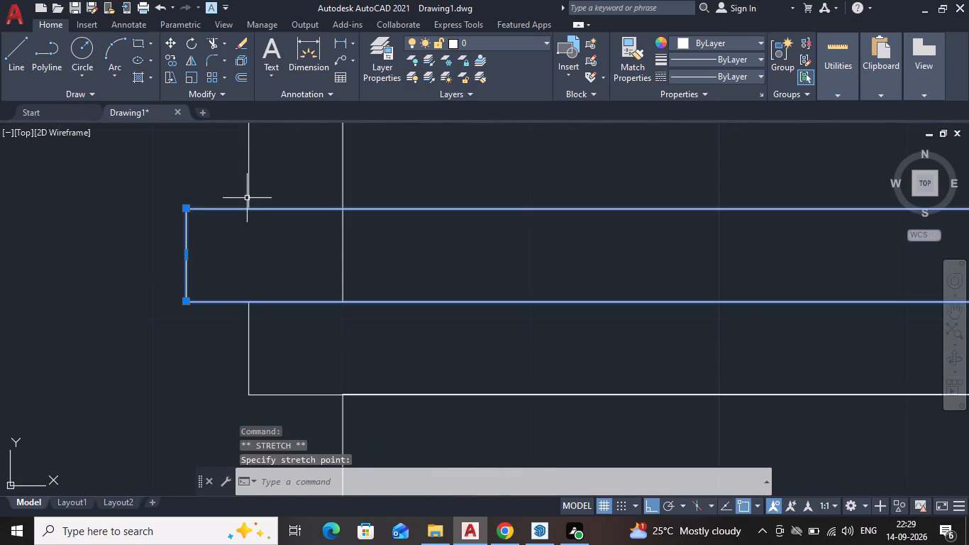
Stretch the left end of the top coping band outward so it projects beyond the middle band.
scroll(247, 198, down, 1)
middle_drag(249, 200, 276, 258)
click(274, 241)
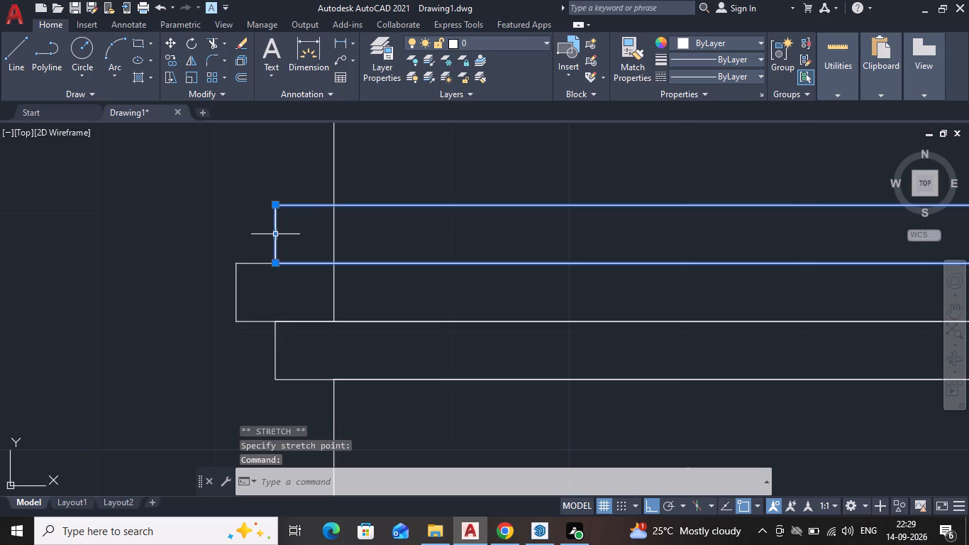
click(275, 237)
click(193, 229)
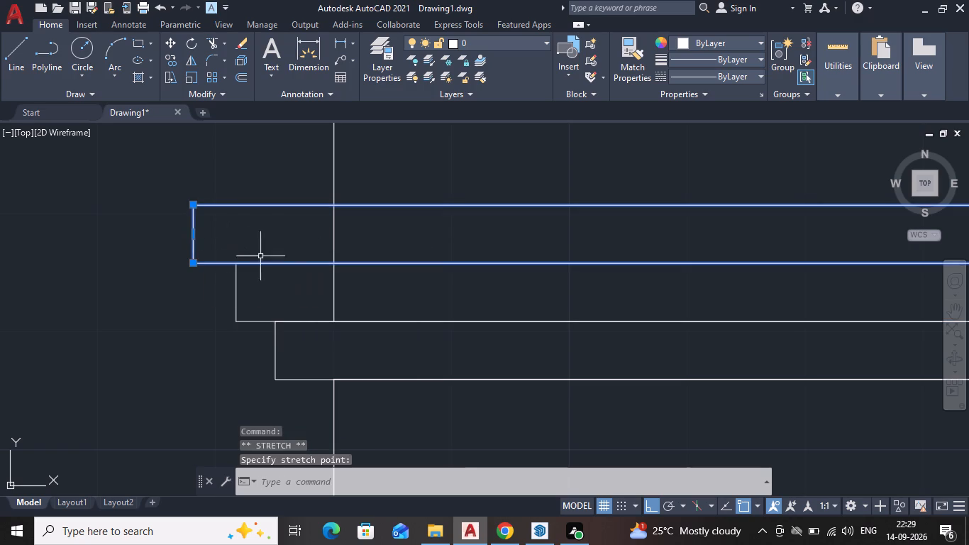
key(Escape)
Stretch the right ends of the middle and top coping bands outward so each projects beyond the band below.
scroll(416, 319, down, 3)
scroll(535, 364, down, 2)
middle_drag(535, 363, 0, 271)
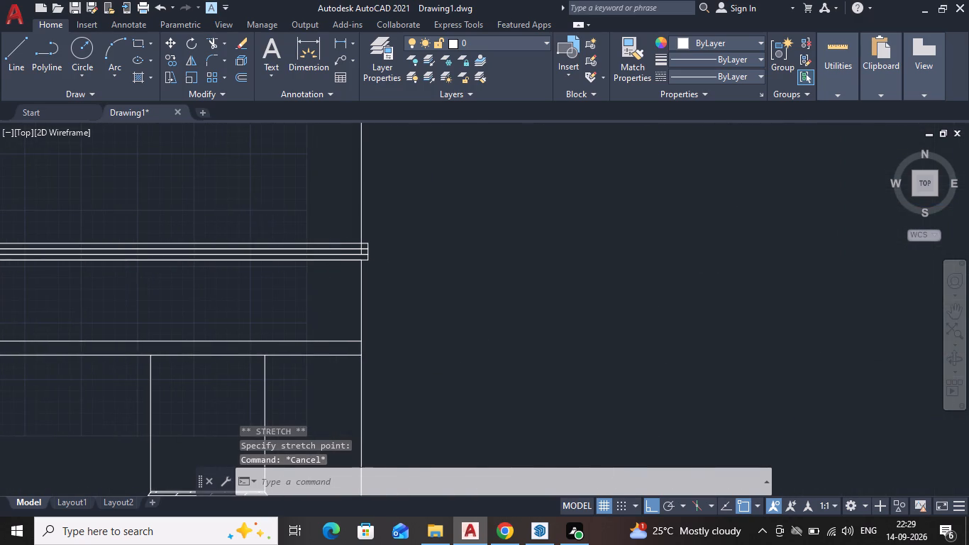
scroll(392, 238, up, 3)
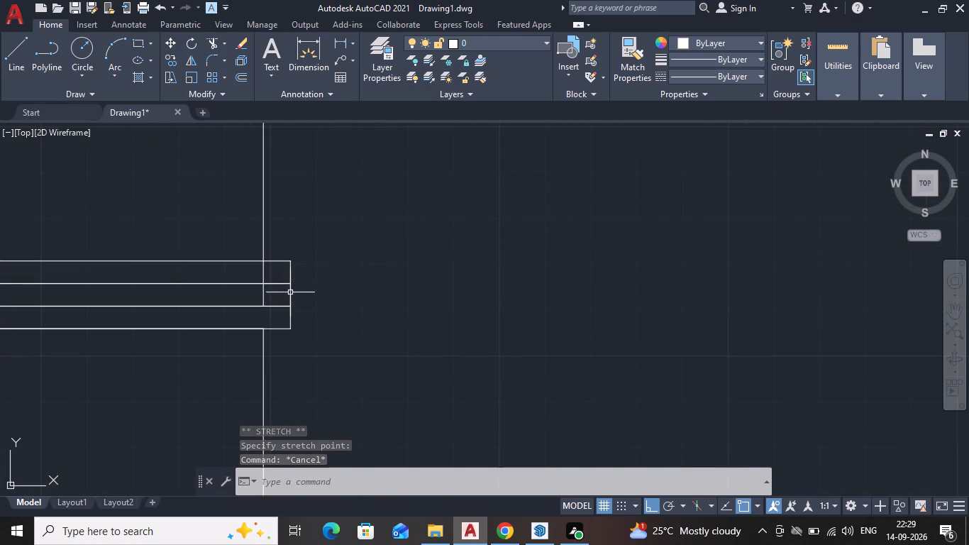
click(290, 292)
click(290, 295)
click(319, 297)
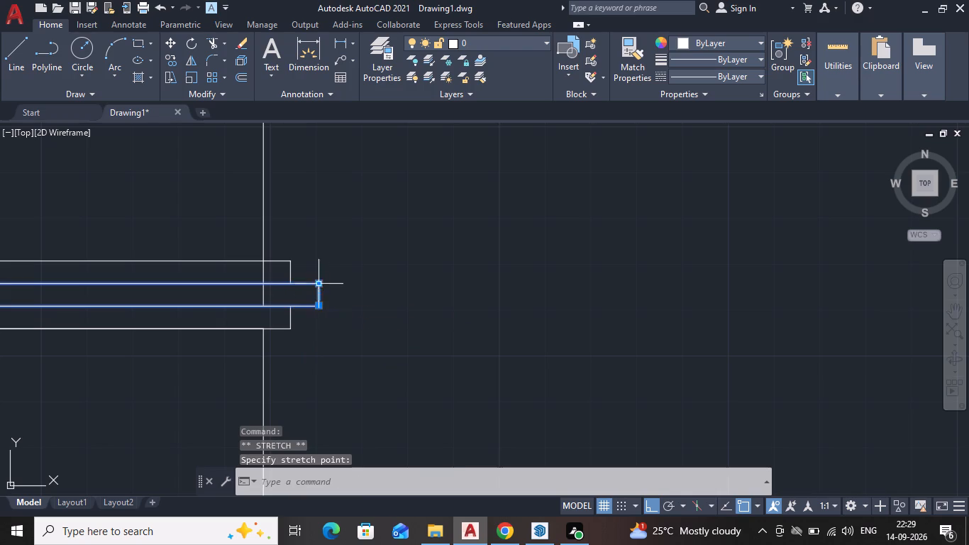
click(290, 270)
click(289, 271)
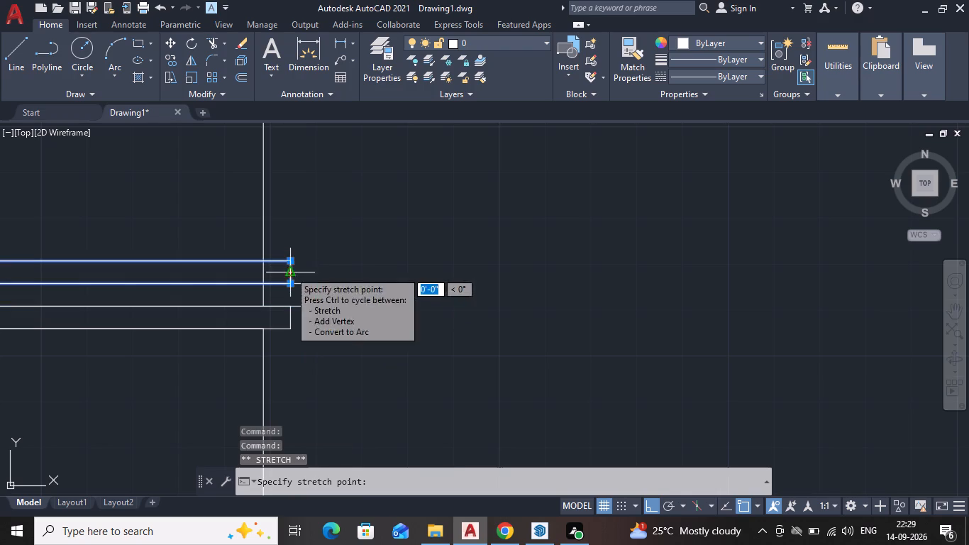
click(344, 269)
key(Escape)
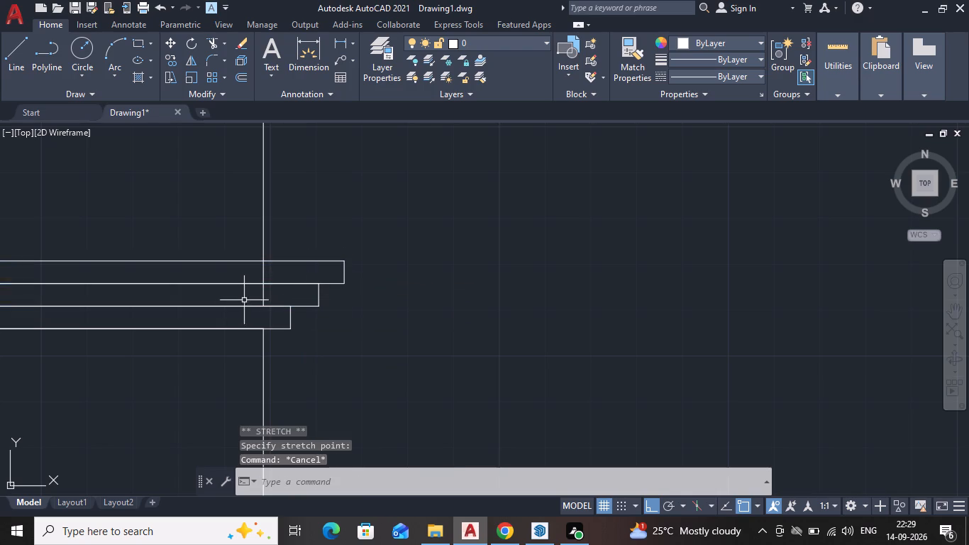
Trim the right side wall line where it passes through the top and middle coping bands.
key(t)
key(r)
key(Return)
key(Return)
drag(238, 260, 254, 269)
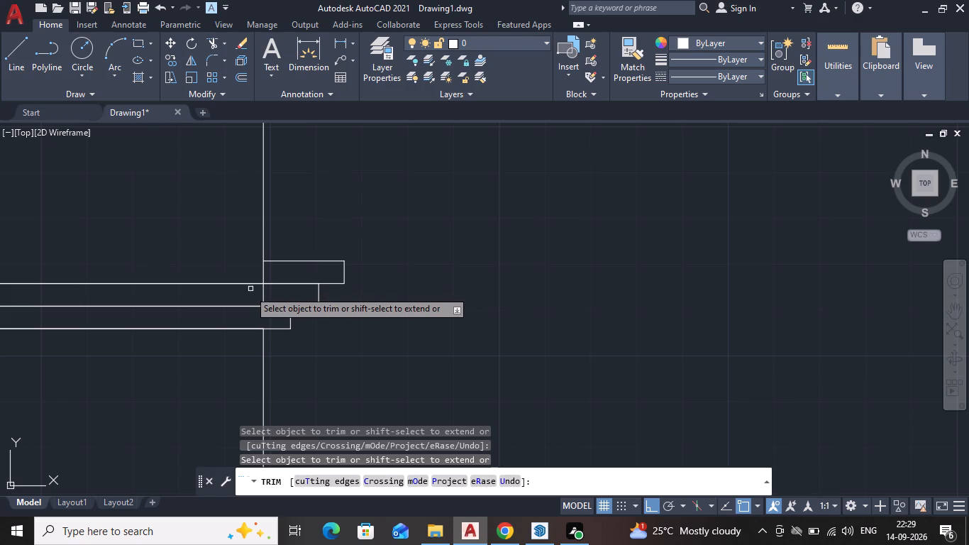
key(ctrl+z)
scroll(253, 293, up, 3)
drag(271, 236, 360, 229)
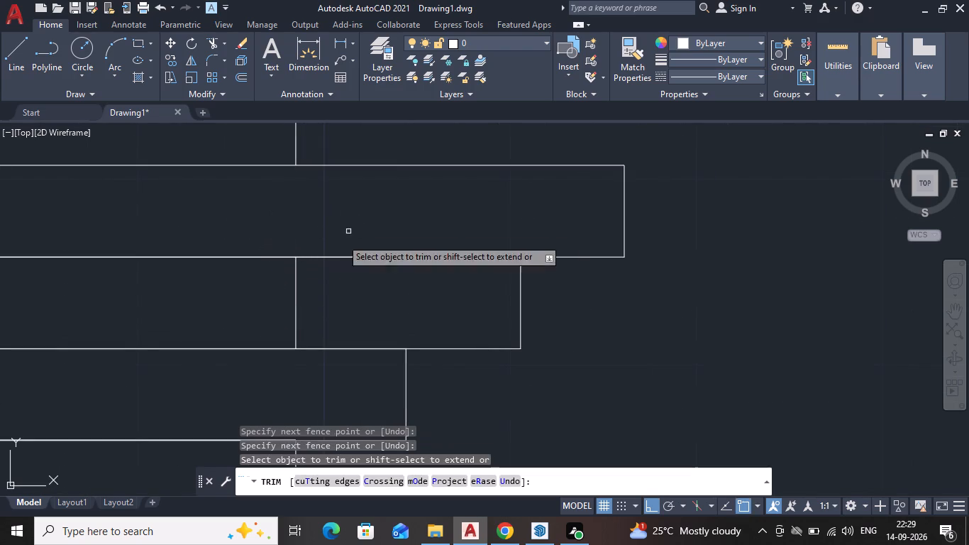
drag(270, 312, 358, 290)
Trim the left side wall line where it passes through the top and middle coping bands.
scroll(187, 282, down, 4)
middle_drag(190, 279, 938, 250)
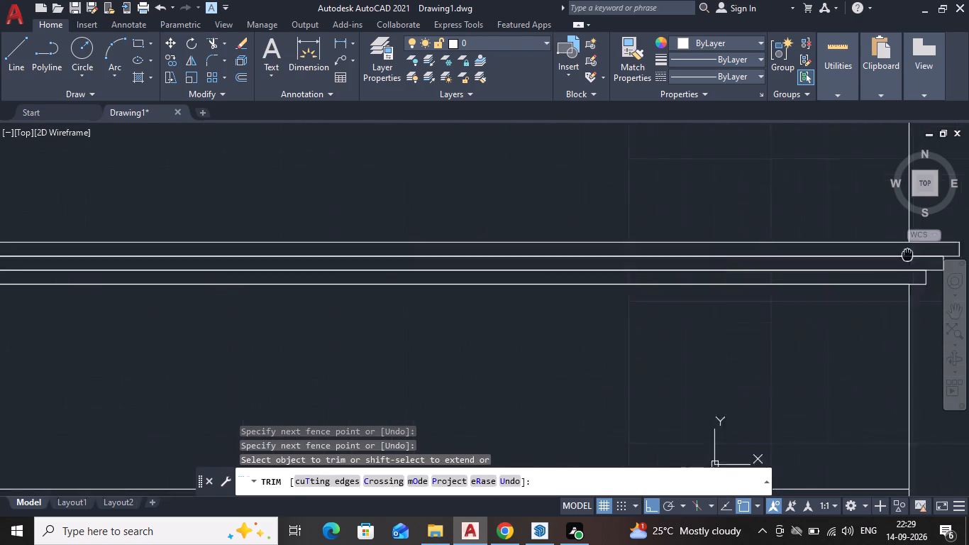
middle_drag(938, 250, 968, 180)
middle_drag(18, 238, 621, 304)
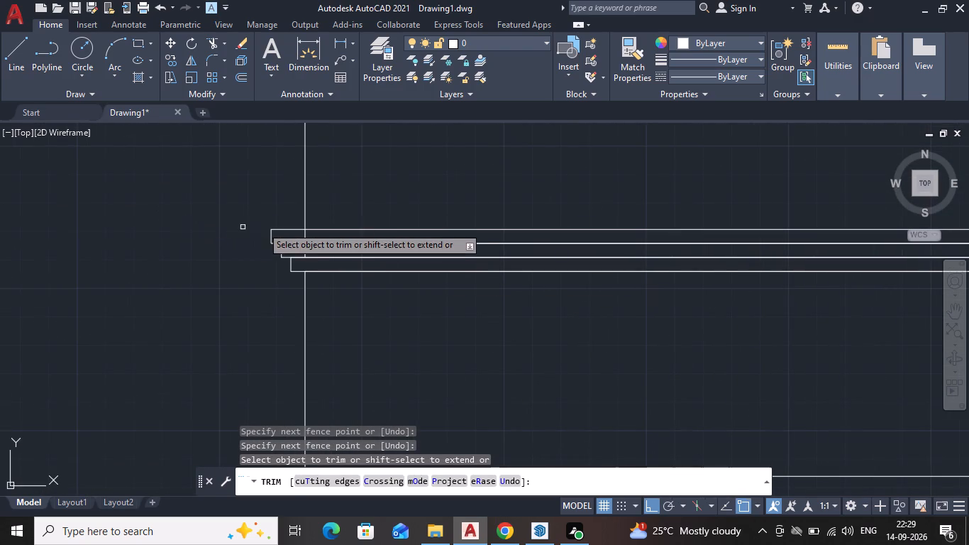
scroll(277, 225, up, 4)
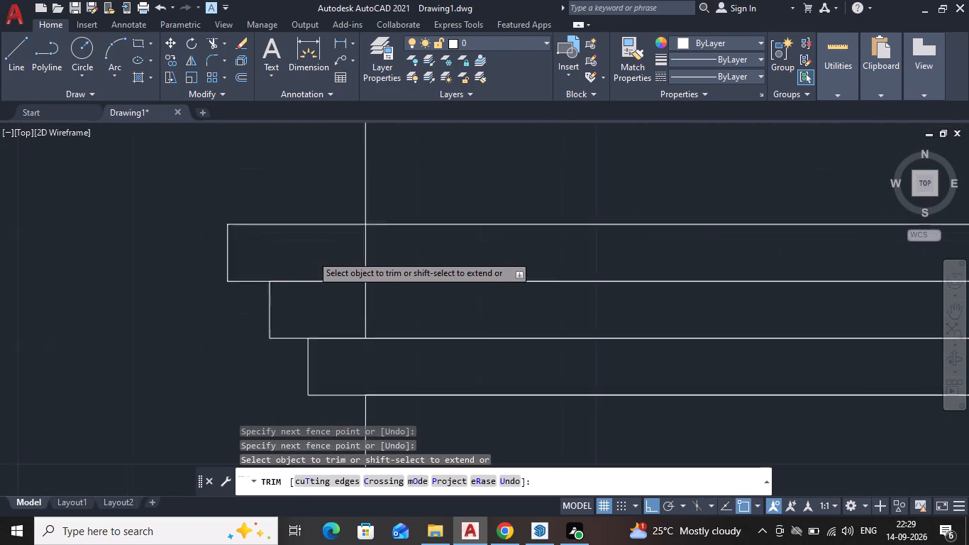
scroll(311, 255, up, 1)
drag(320, 251, 564, 243)
scroll(480, 289, down, 3)
middle_click(468, 216)
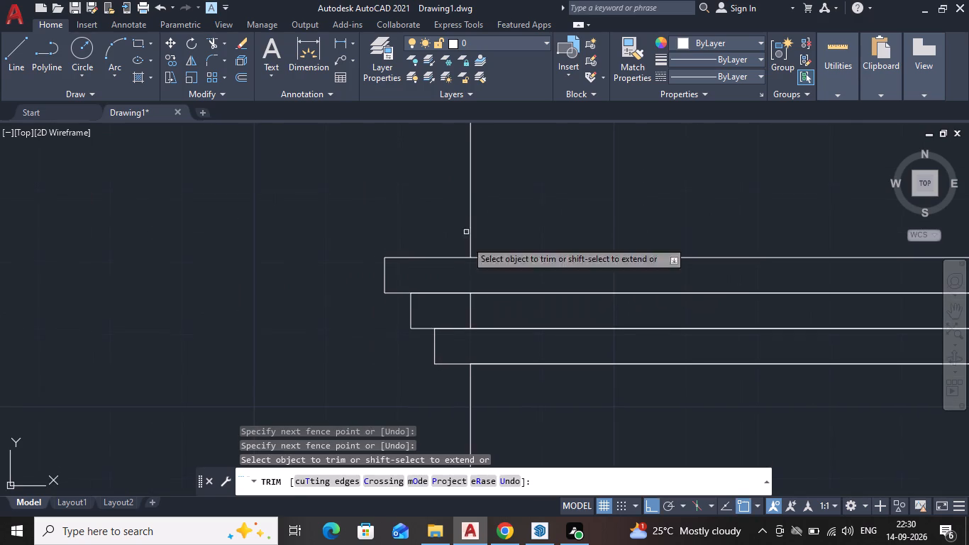
scroll(478, 309, up, 3)
drag(366, 316, 499, 310)
key(Escape)
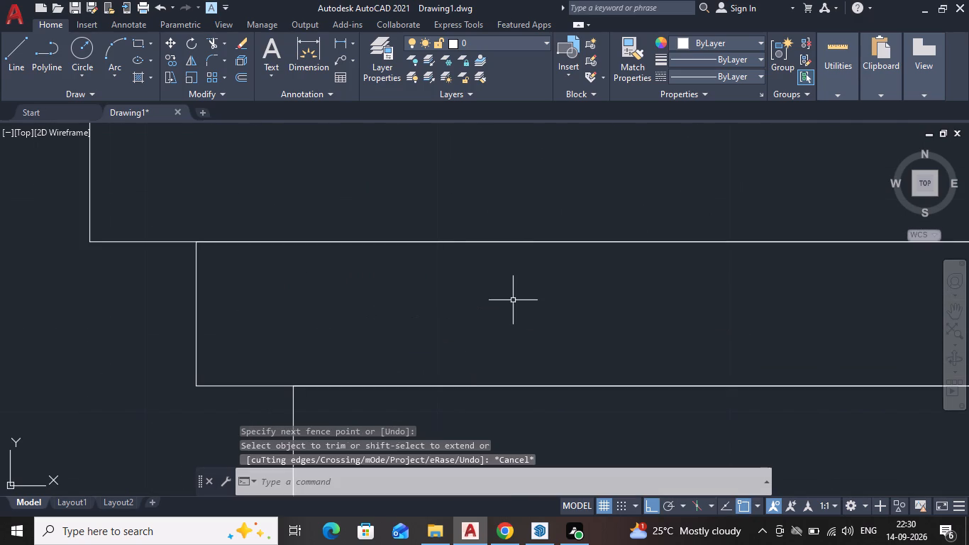
Trim away the leftover portions of both side wall lines that extend above the top coping band.
scroll(514, 300, down, 6)
scroll(581, 323, down, 1)
middle_drag(583, 326, 118, 260)
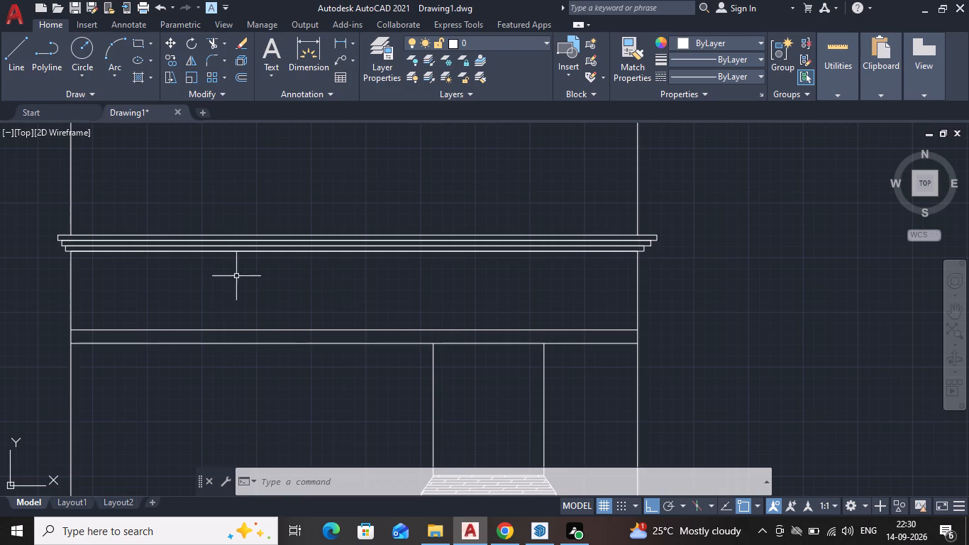
text(TR)
key(Return)
key(Return)
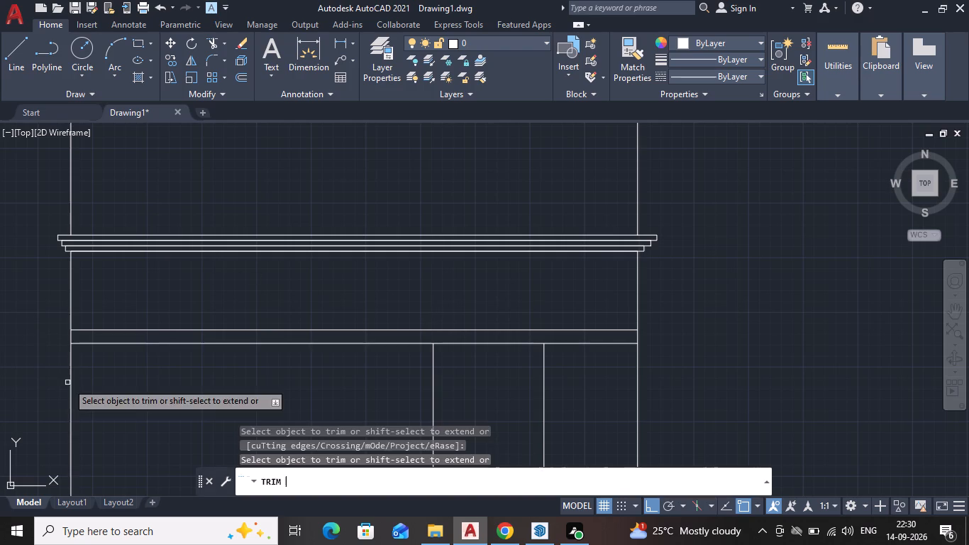
drag(23, 176, 650, 172)
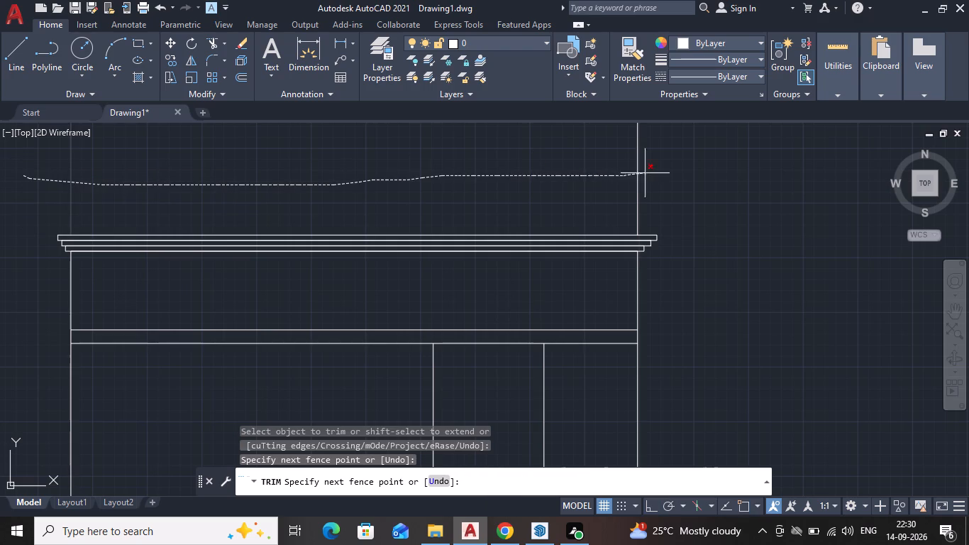
drag(650, 172, 675, 171)
scroll(594, 448, down, 1)
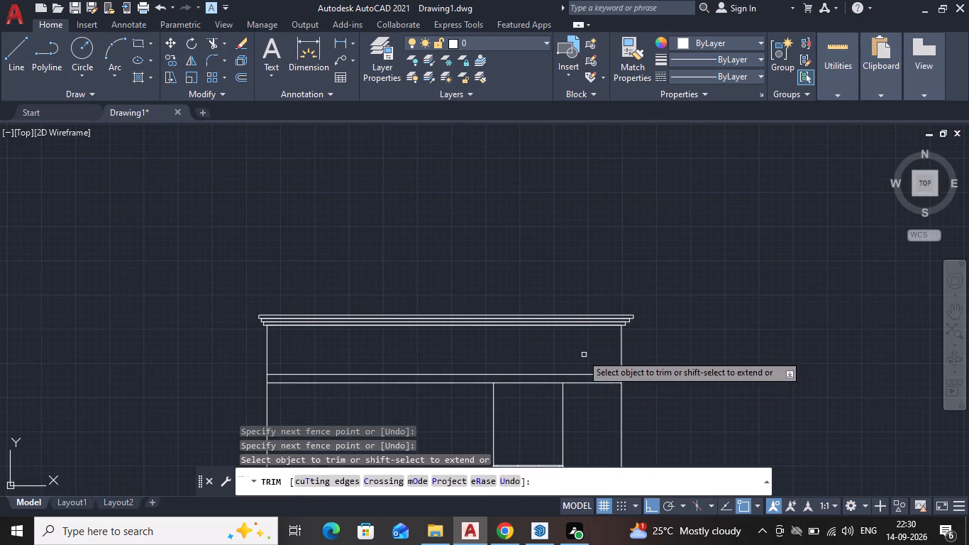
scroll(575, 353, down, 1)
scroll(655, 338, up, 2)
middle_drag(638, 344, 809, 212)
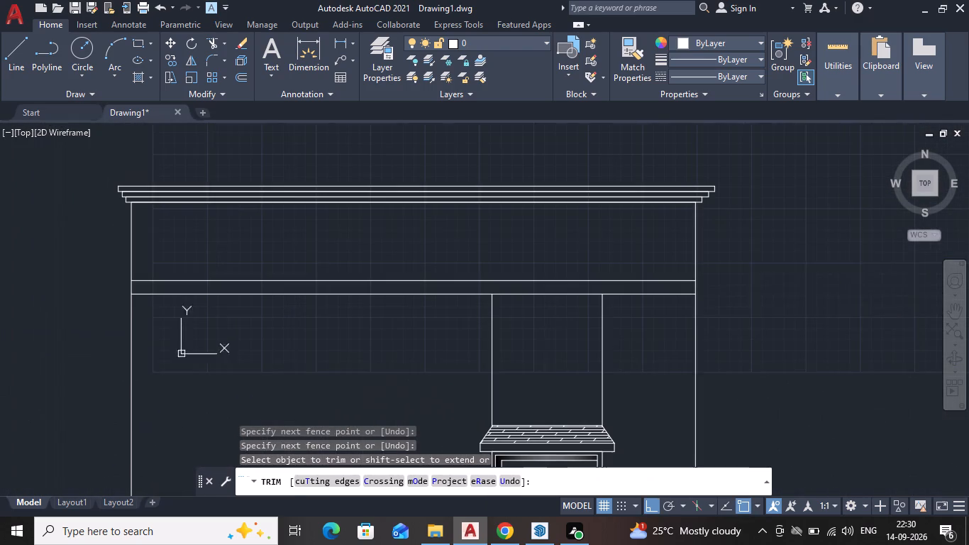
scroll(695, 243, down, 2)
middle_drag(691, 243, 685, 231)
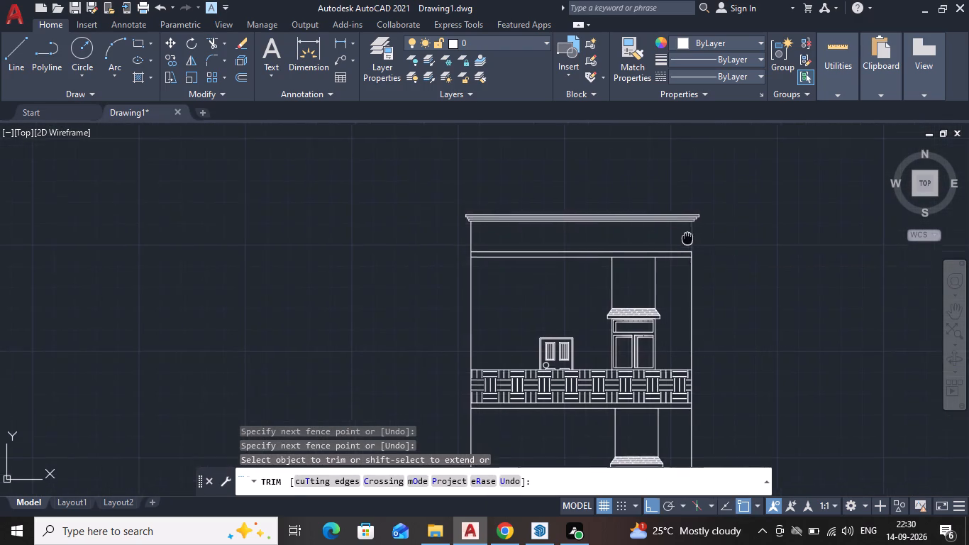
middle_drag(685, 231, 630, 148)
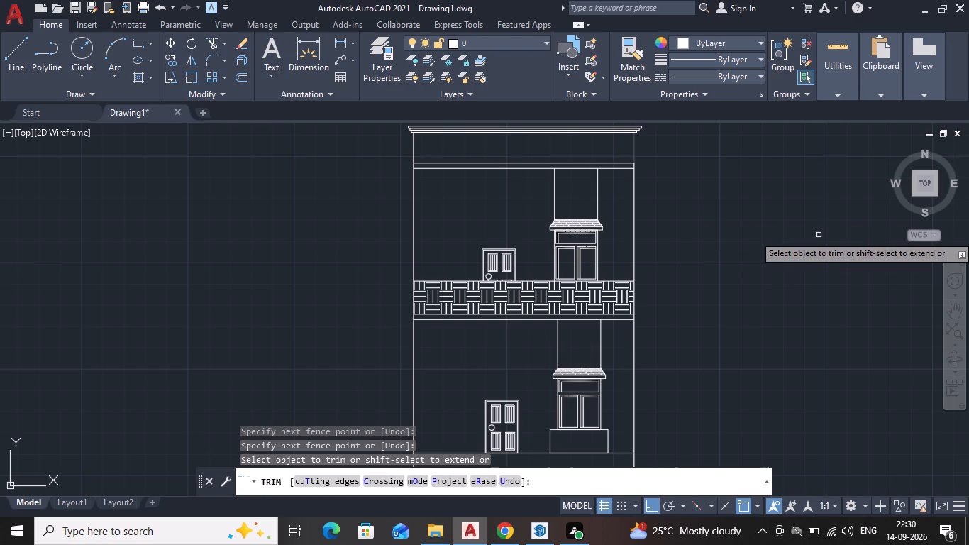
key(Escape)
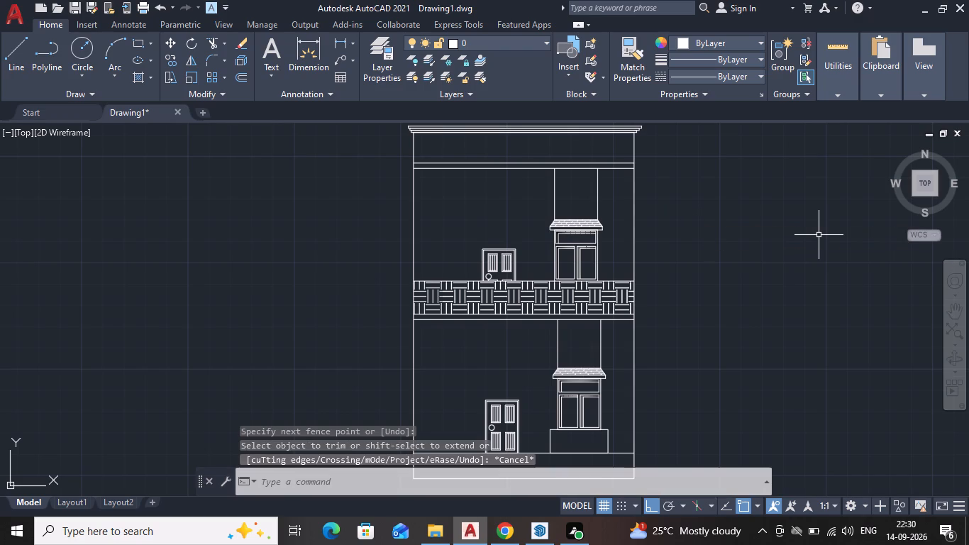
key(Escape)
Examine the whole elevation from the base to the roof coping, including in an uncluttered clean-screen view.
scroll(856, 318, up, 1)
scroll(597, 322, down, 3)
middle_drag(602, 327, 595, 312)
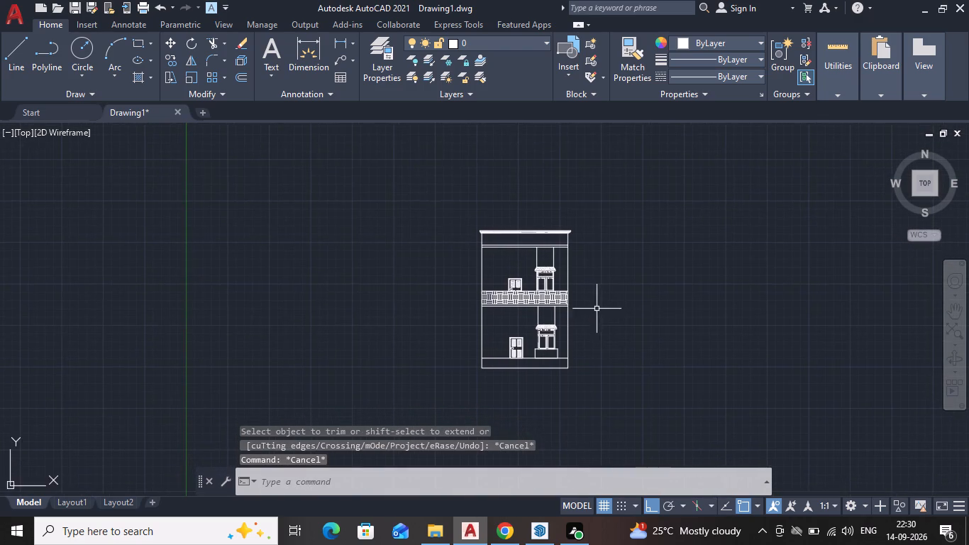
scroll(599, 309, up, 2)
middle_drag(589, 308, 591, 297)
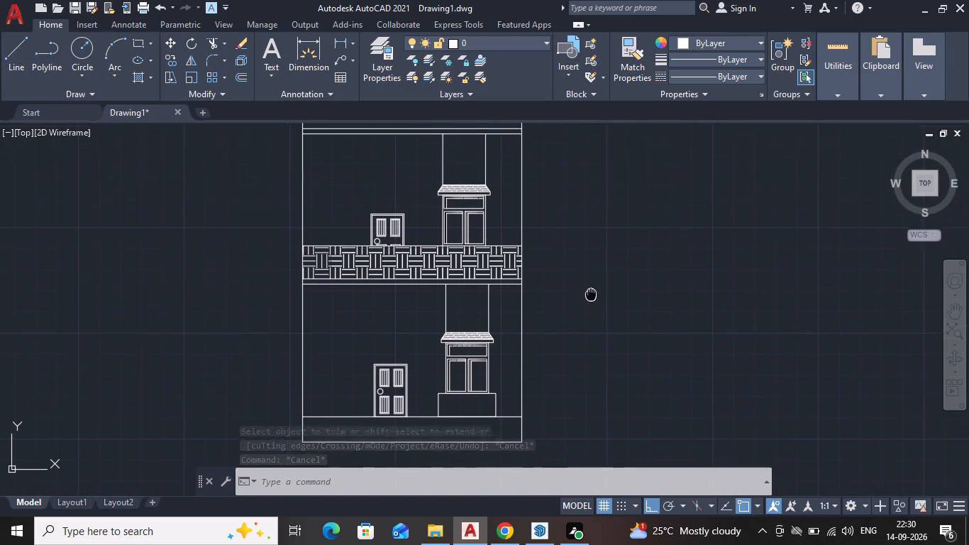
middle_drag(591, 297, 591, 324)
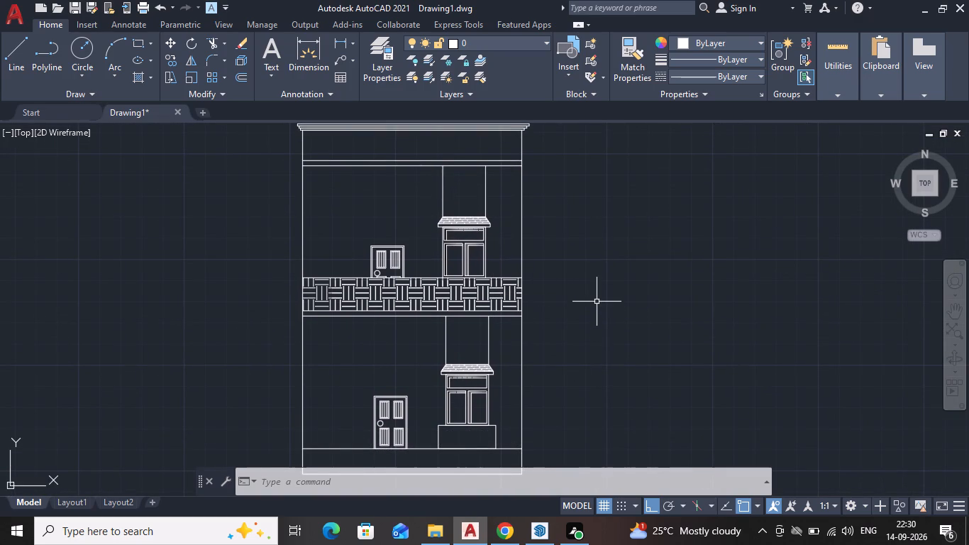
middle_drag(563, 367, 565, 327)
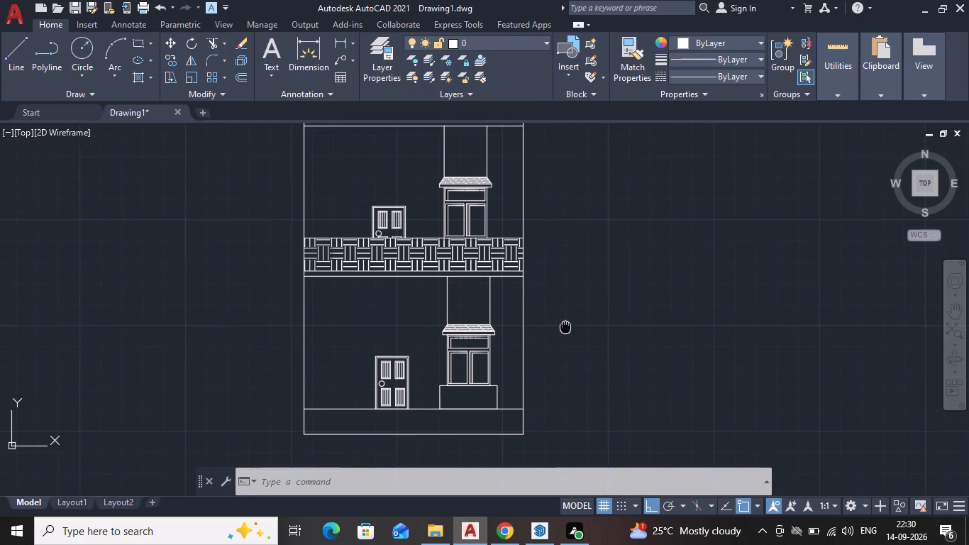
middle_drag(565, 327, 606, 393)
scroll(420, 258, up, 2)
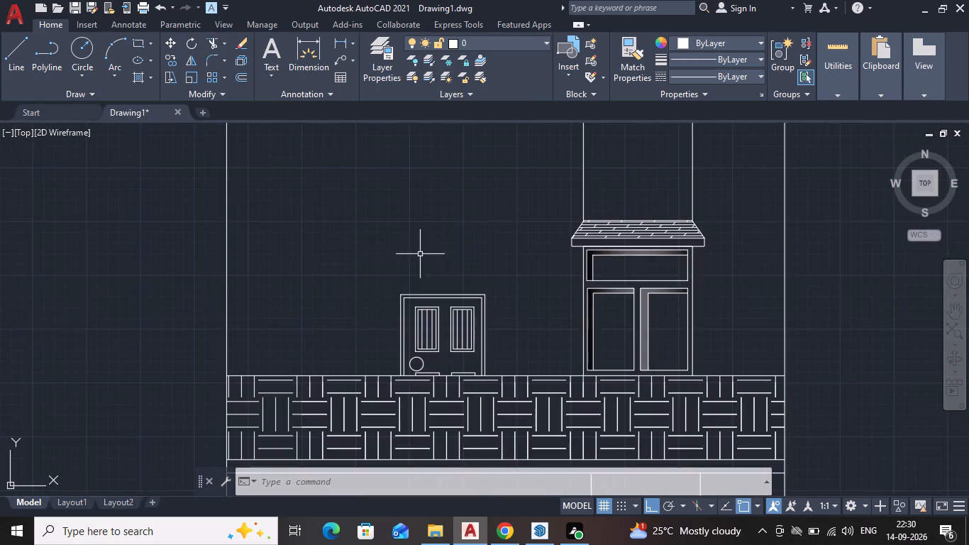
middle_drag(421, 255, 531, 541)
scroll(474, 395, down, 1)
scroll(494, 439, up, 1)
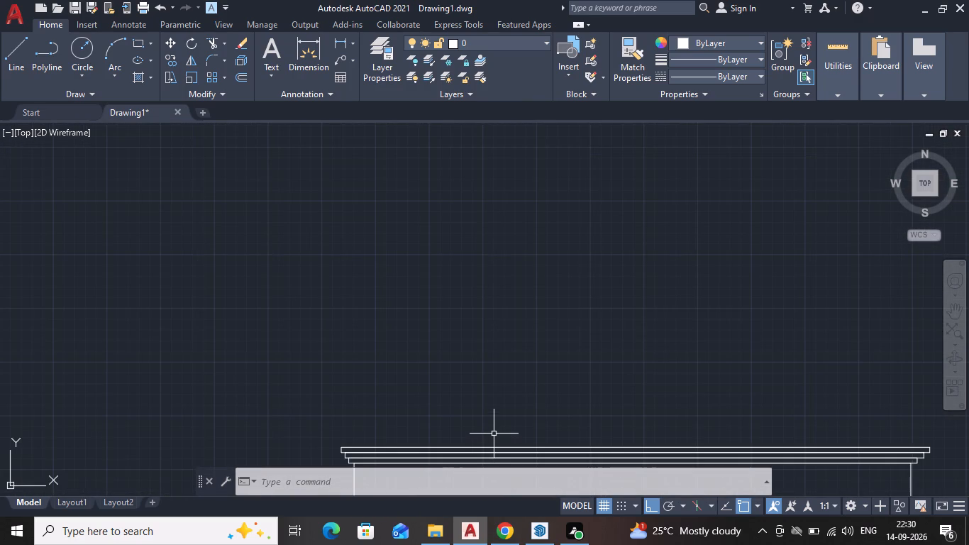
middle_drag(489, 382, 385, 150)
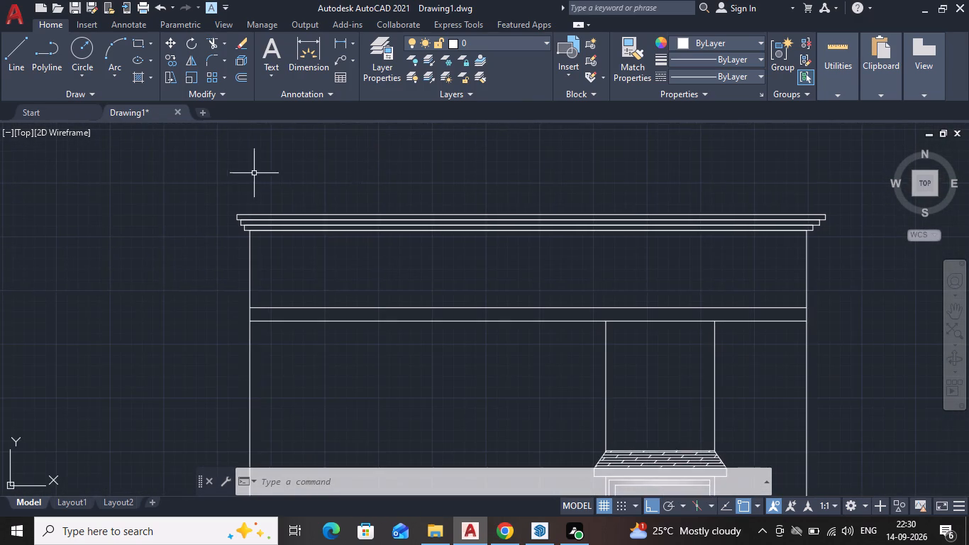
scroll(243, 196, up, 1)
scroll(296, 244, down, 3)
middle_drag(355, 274, 394, 175)
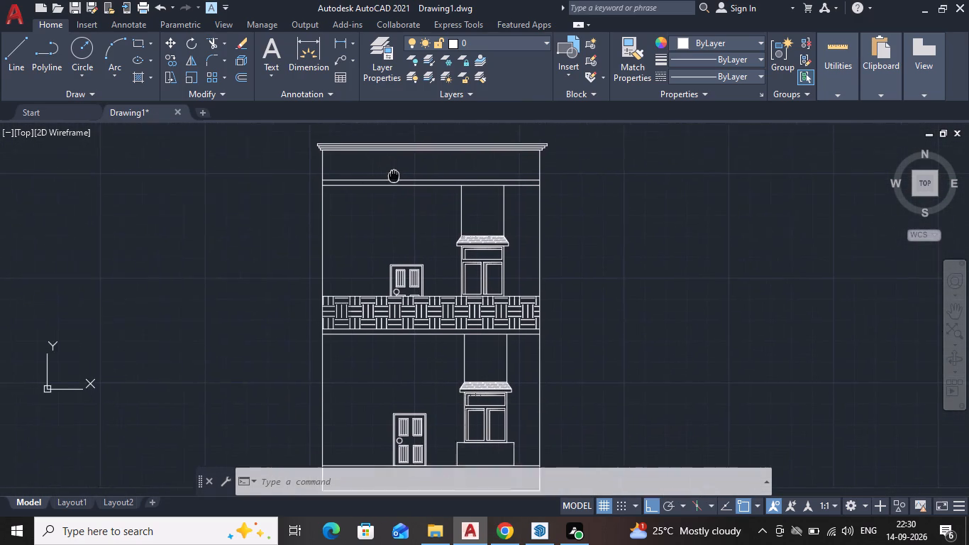
middle_drag(394, 175, 404, 165)
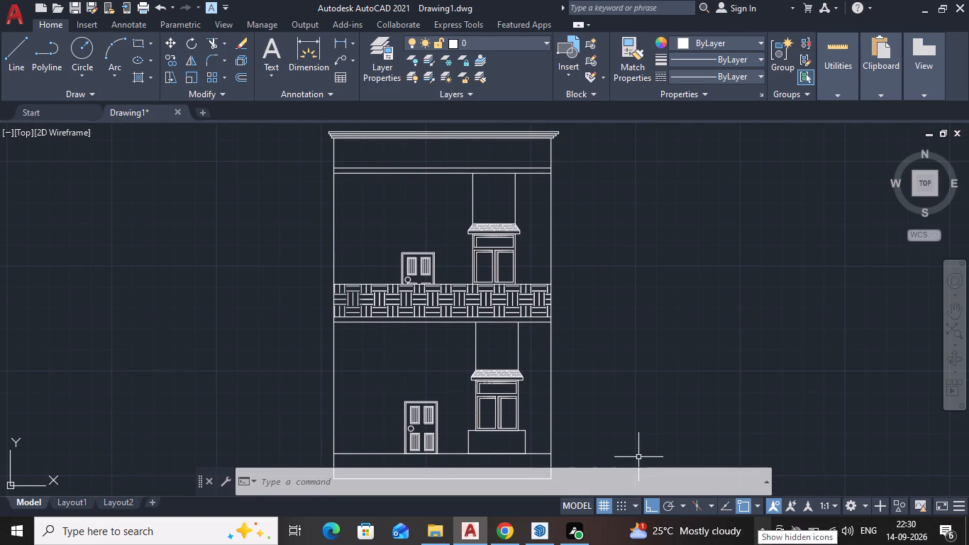
key(ctrl+0)
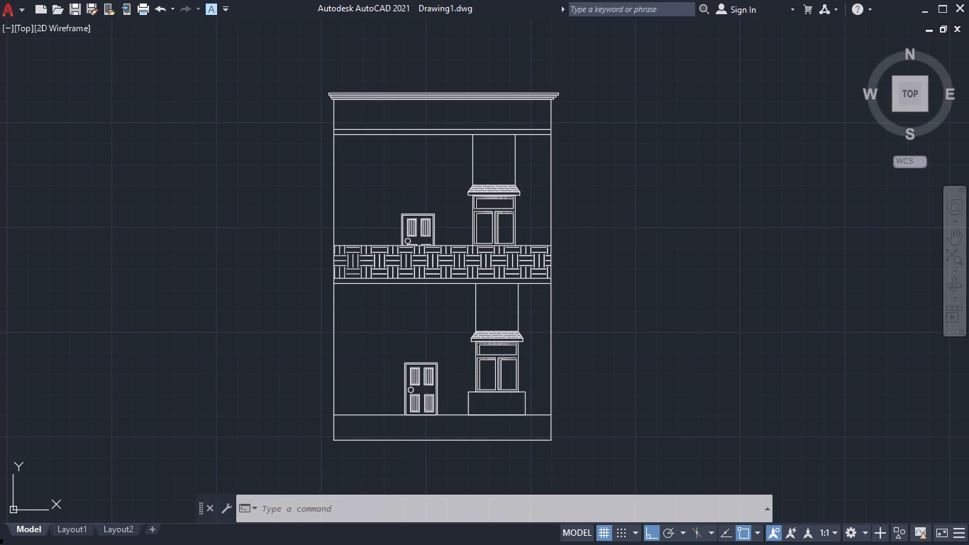
key(ctrl+0)
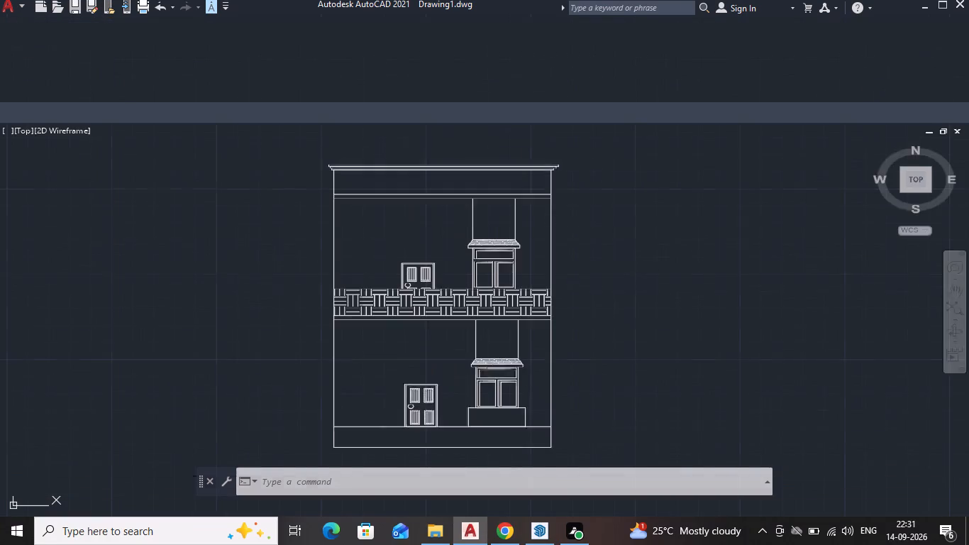
Add multiline text reading FRONT ELEVATION just below the base of the house, starting near its left wall line.
click(283, 67)
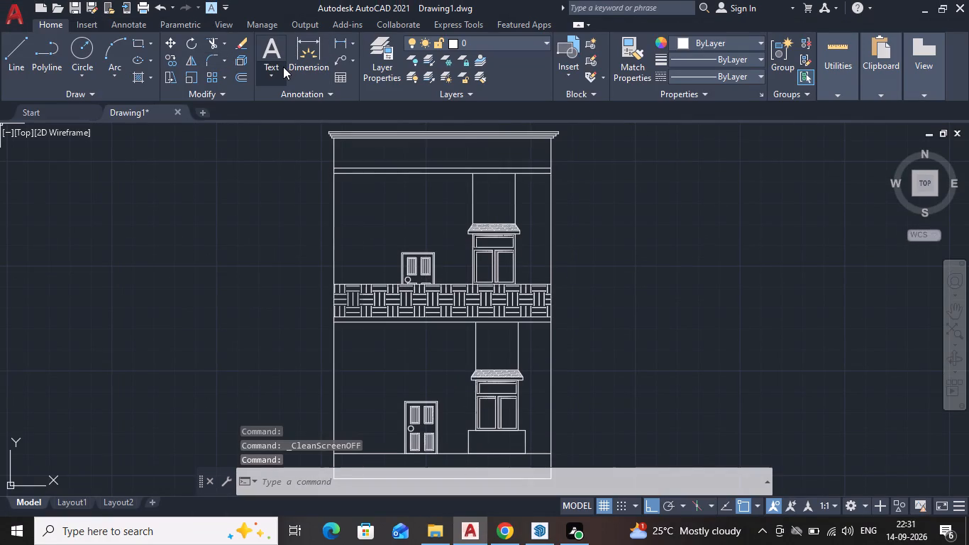
click(282, 102)
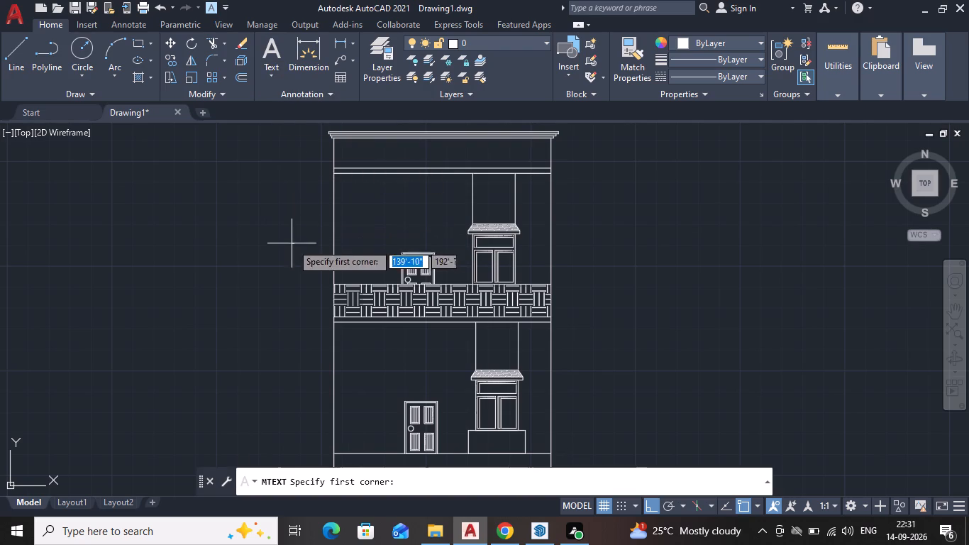
scroll(630, 382, down, 1)
middle_drag(629, 377, 625, 286)
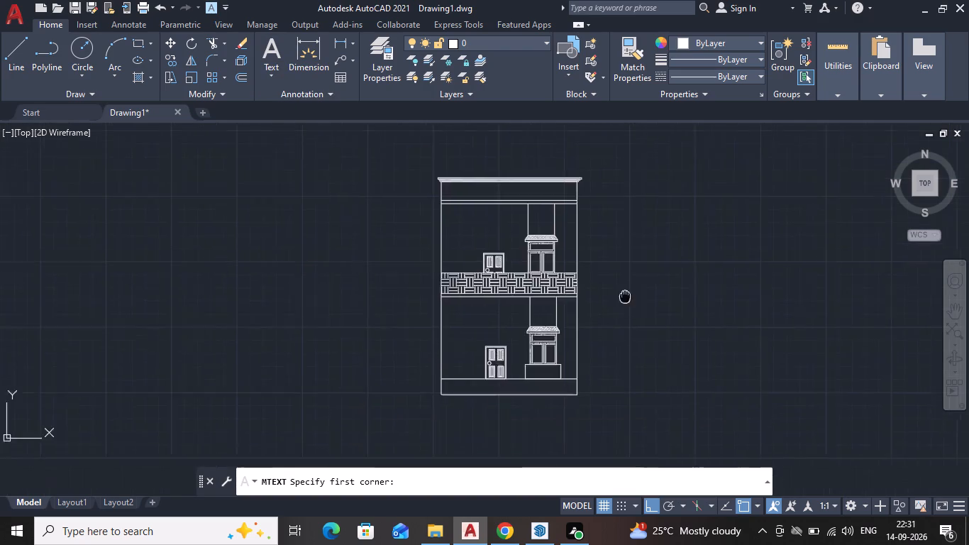
middle_drag(625, 286, 607, 167)
scroll(623, 101, down, 1)
scroll(426, 260, up, 1)
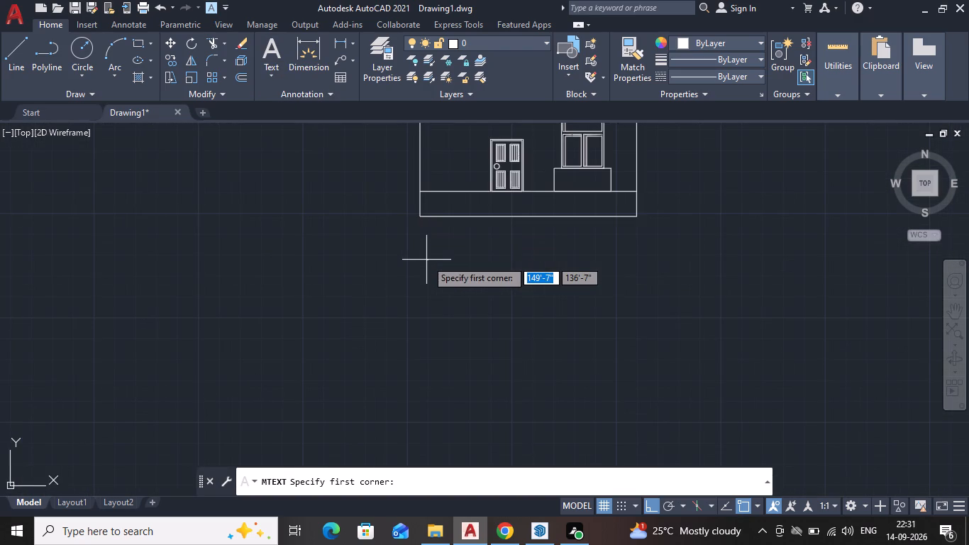
click(416, 230)
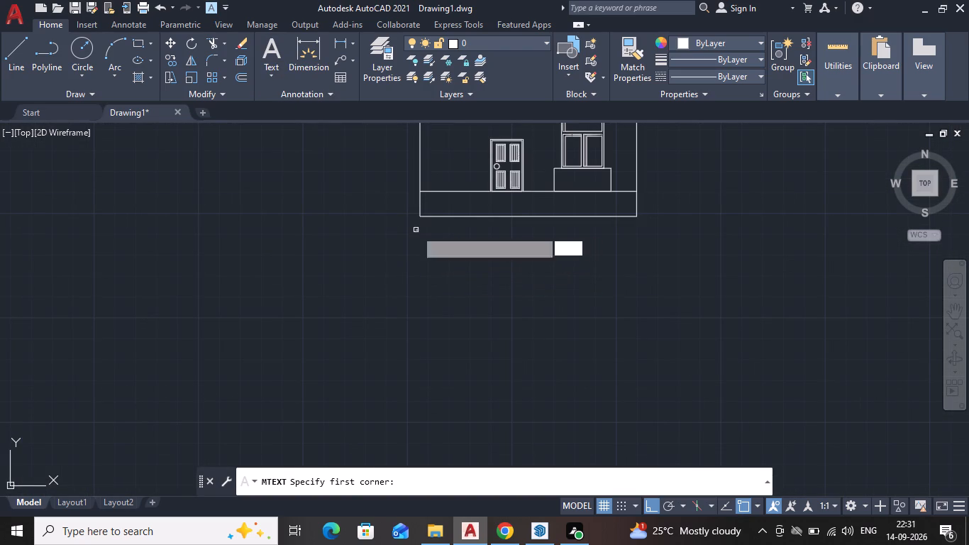
click(638, 253)
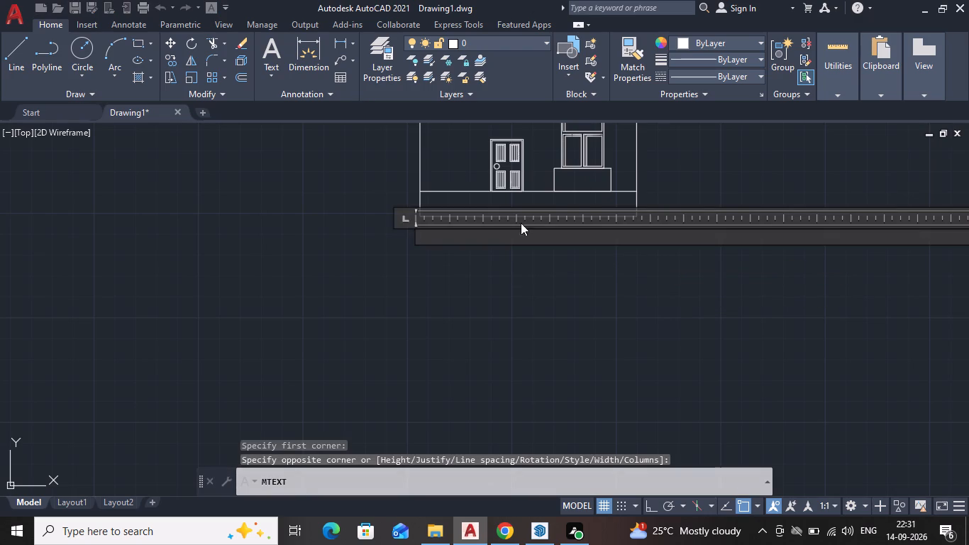
key(f)
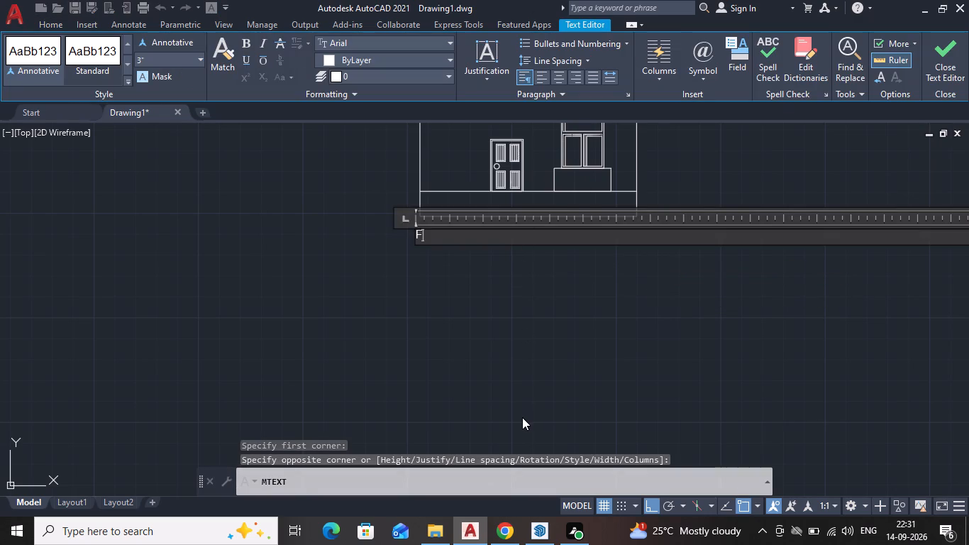
text(RP)
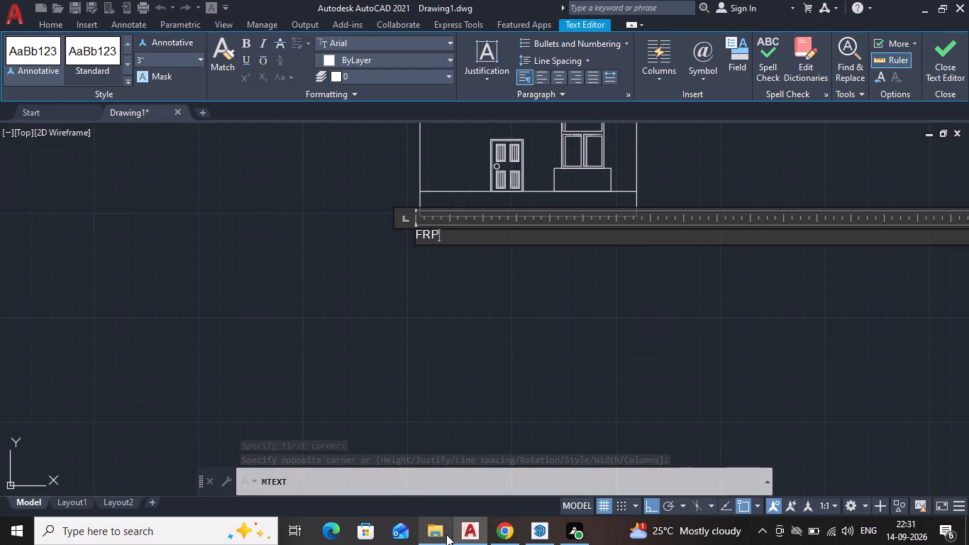
key(BackSpace)
text(ONT)
key(space)
text(ELEVATION)
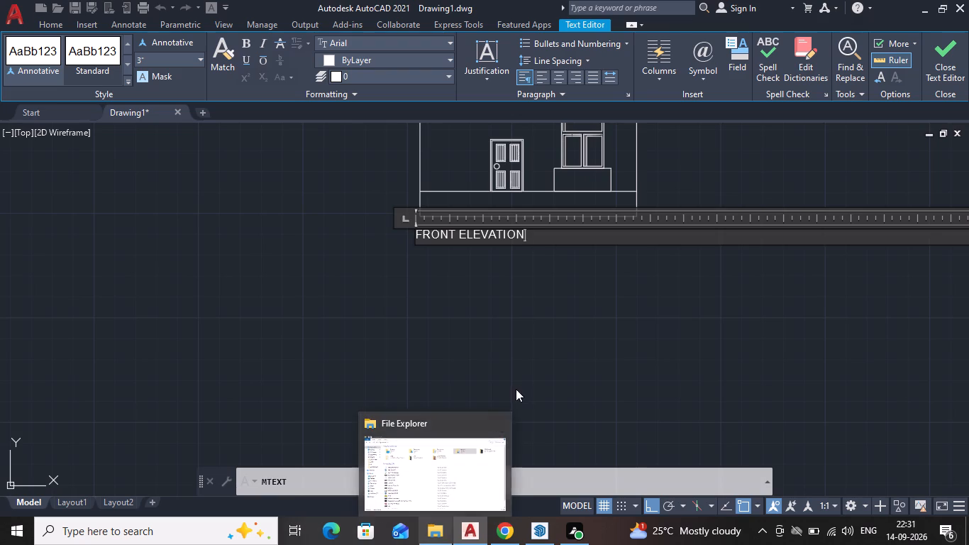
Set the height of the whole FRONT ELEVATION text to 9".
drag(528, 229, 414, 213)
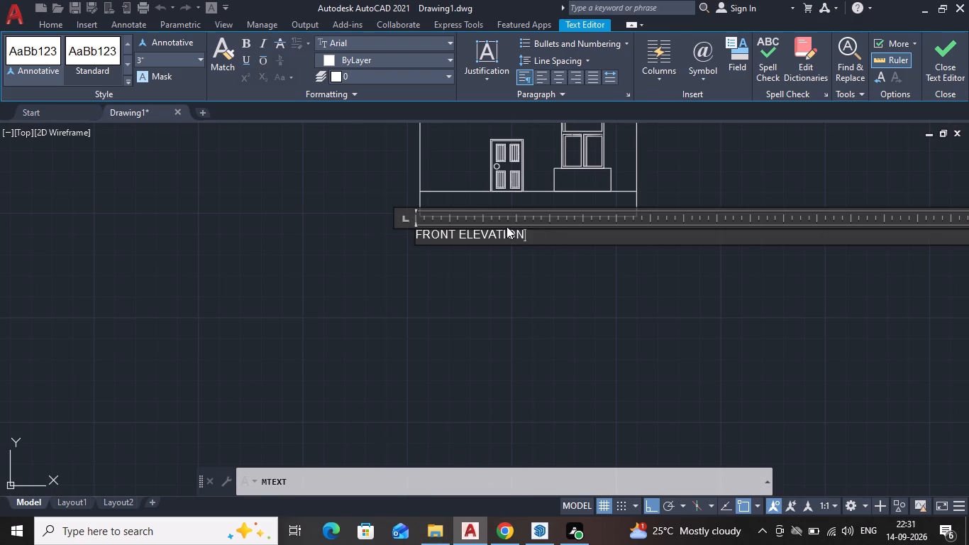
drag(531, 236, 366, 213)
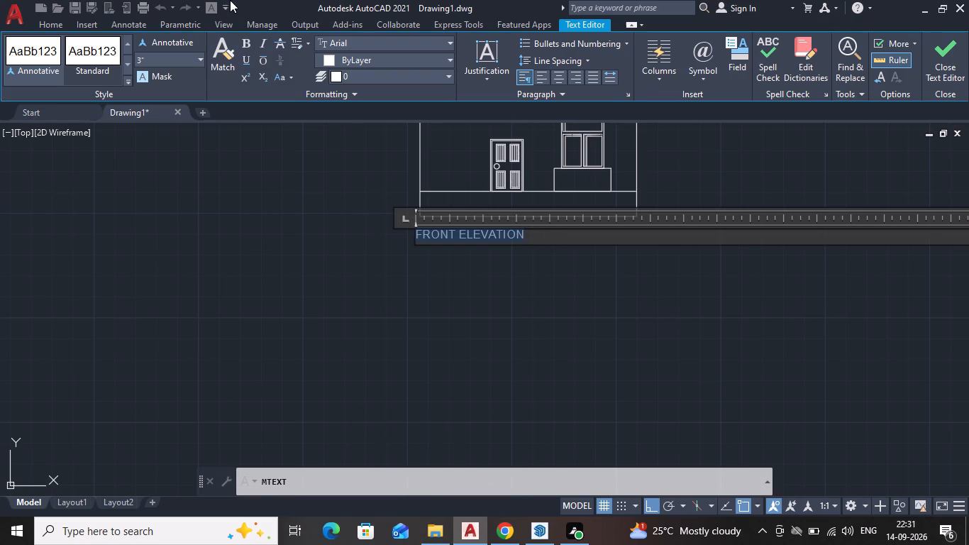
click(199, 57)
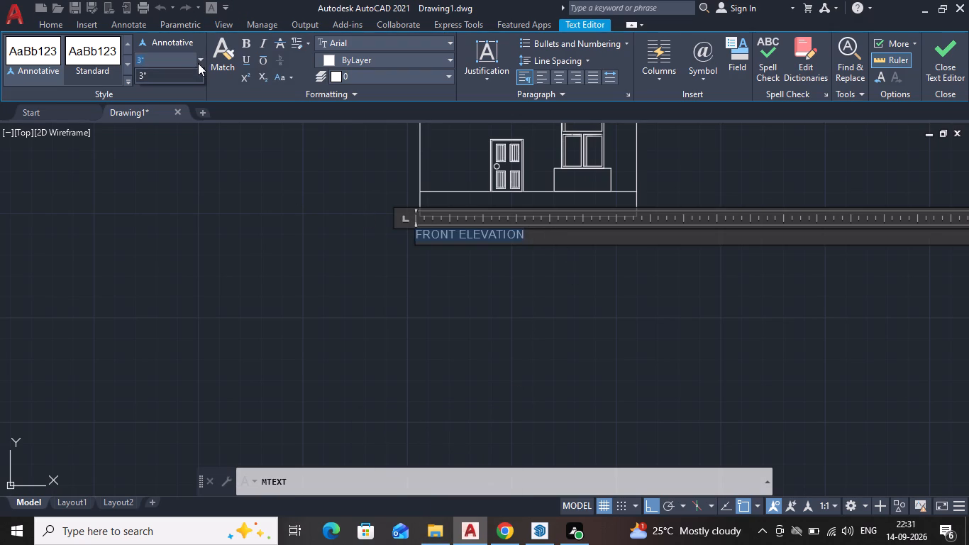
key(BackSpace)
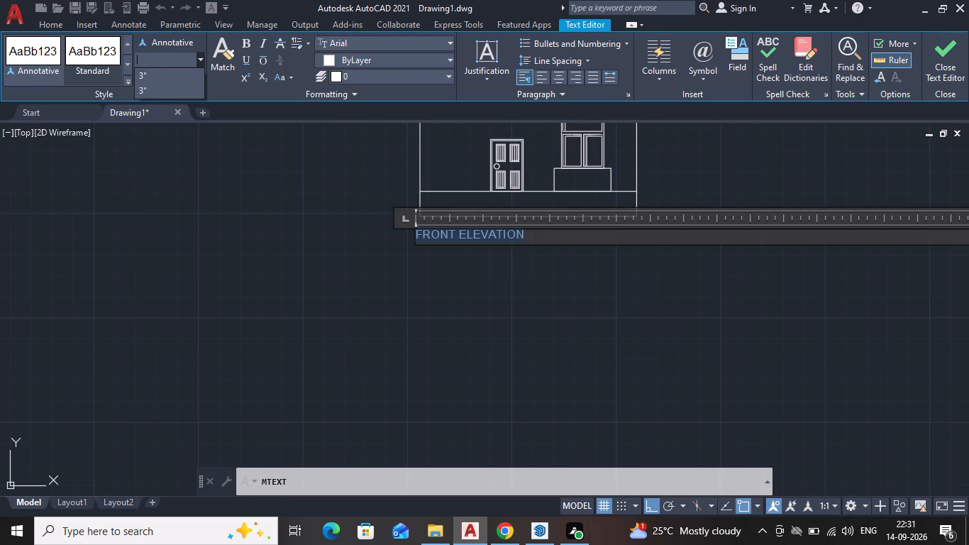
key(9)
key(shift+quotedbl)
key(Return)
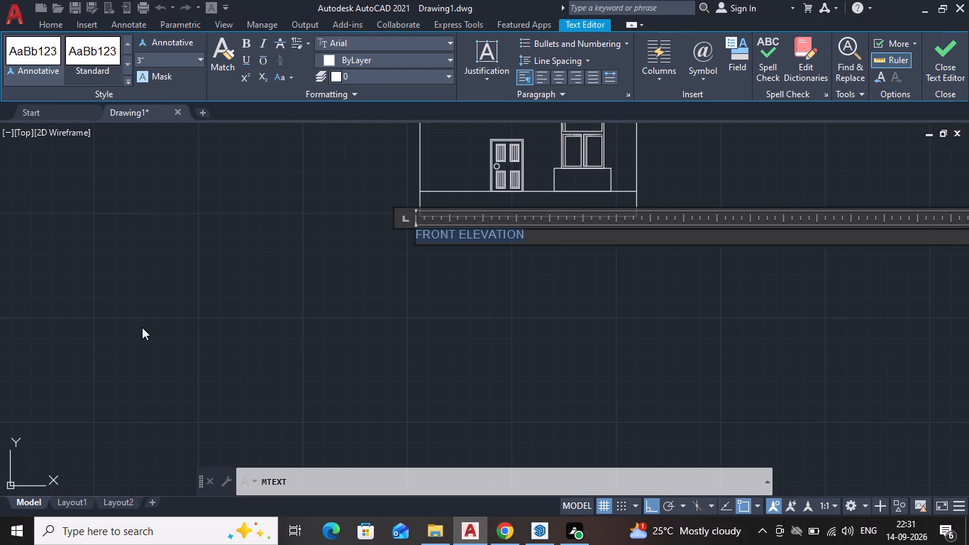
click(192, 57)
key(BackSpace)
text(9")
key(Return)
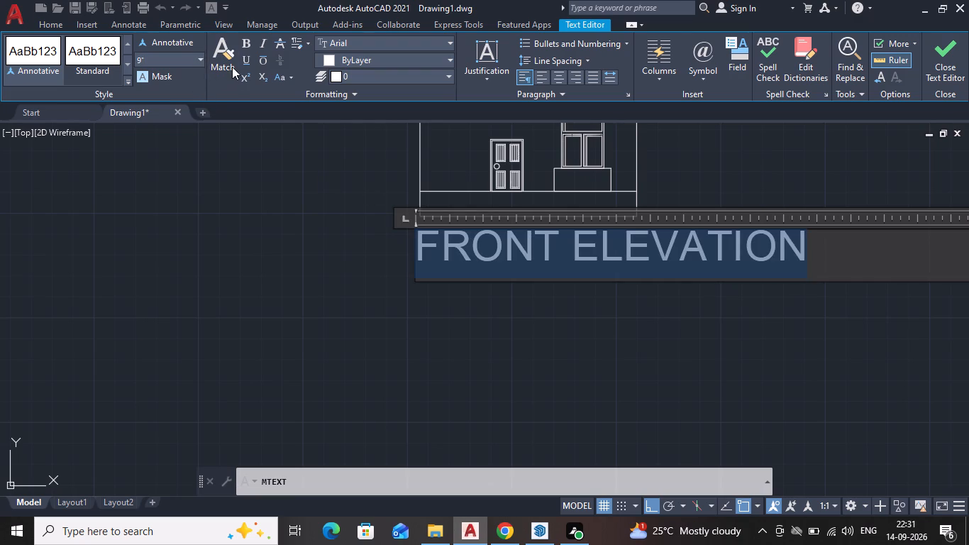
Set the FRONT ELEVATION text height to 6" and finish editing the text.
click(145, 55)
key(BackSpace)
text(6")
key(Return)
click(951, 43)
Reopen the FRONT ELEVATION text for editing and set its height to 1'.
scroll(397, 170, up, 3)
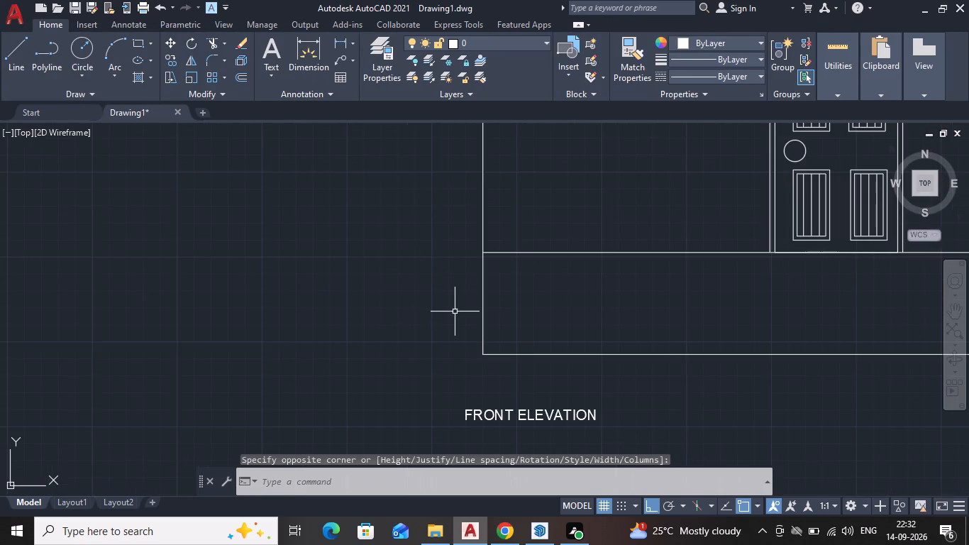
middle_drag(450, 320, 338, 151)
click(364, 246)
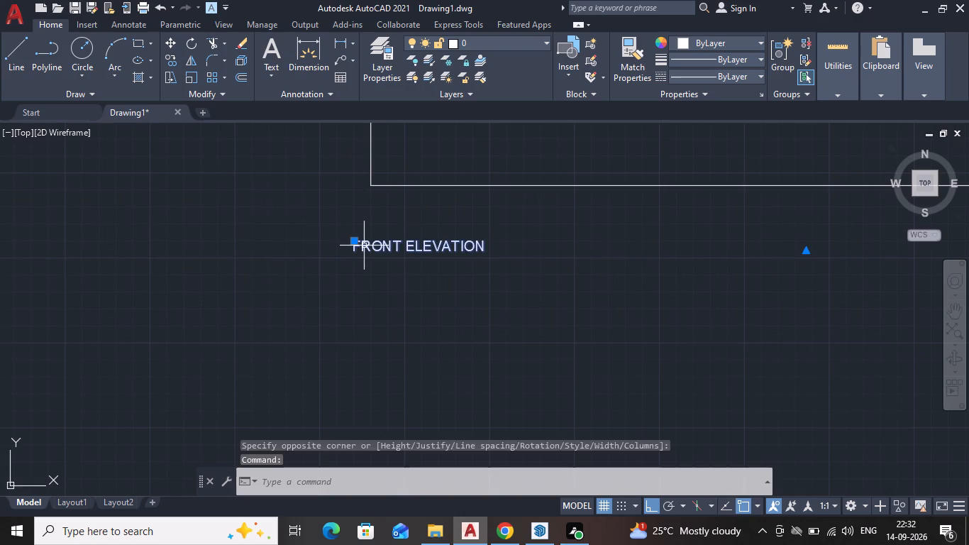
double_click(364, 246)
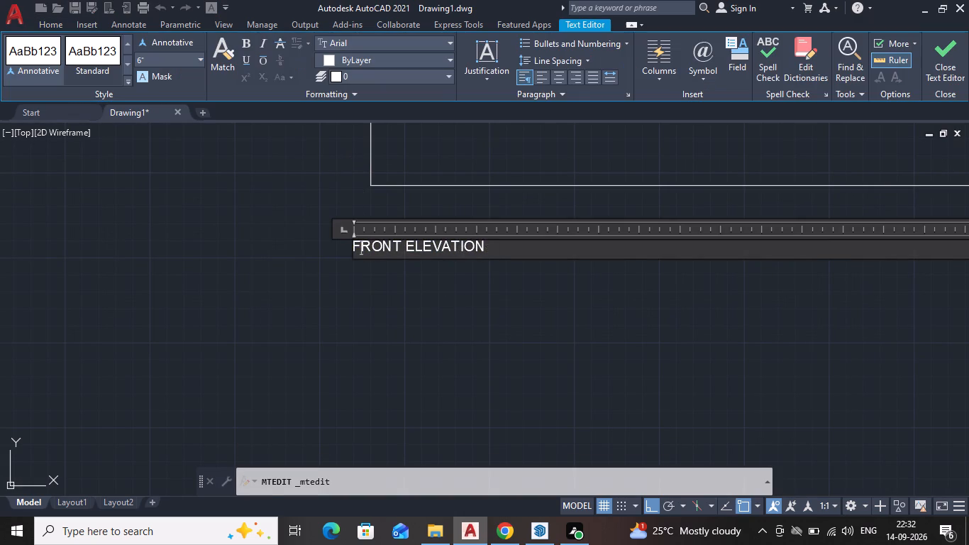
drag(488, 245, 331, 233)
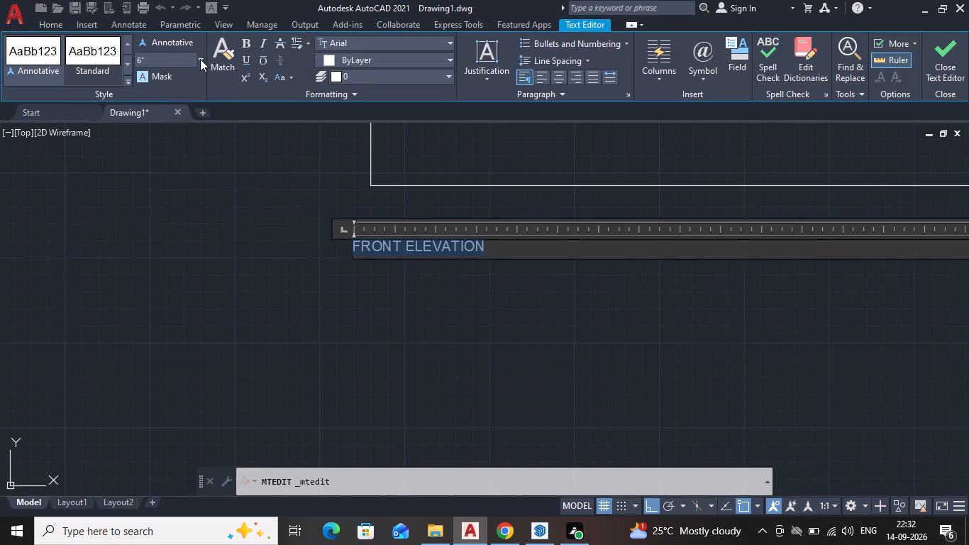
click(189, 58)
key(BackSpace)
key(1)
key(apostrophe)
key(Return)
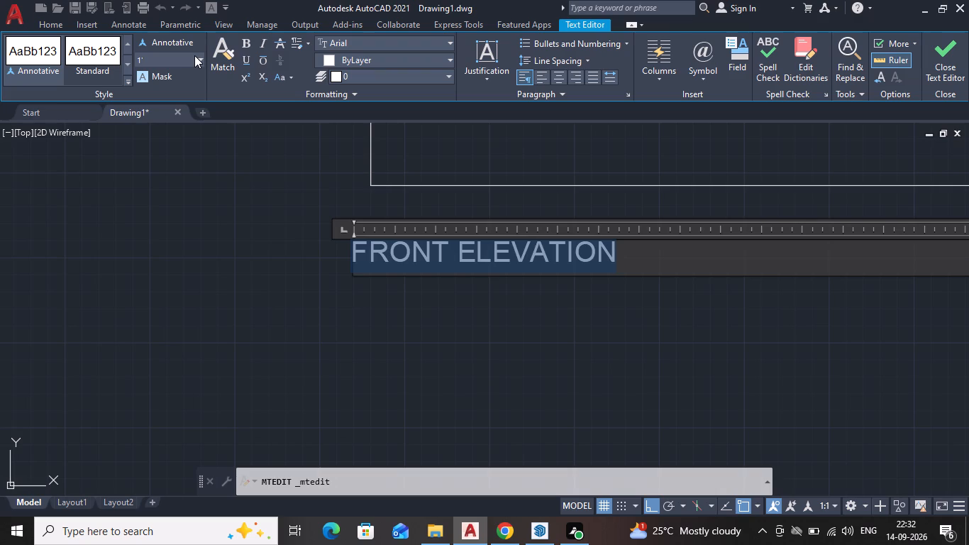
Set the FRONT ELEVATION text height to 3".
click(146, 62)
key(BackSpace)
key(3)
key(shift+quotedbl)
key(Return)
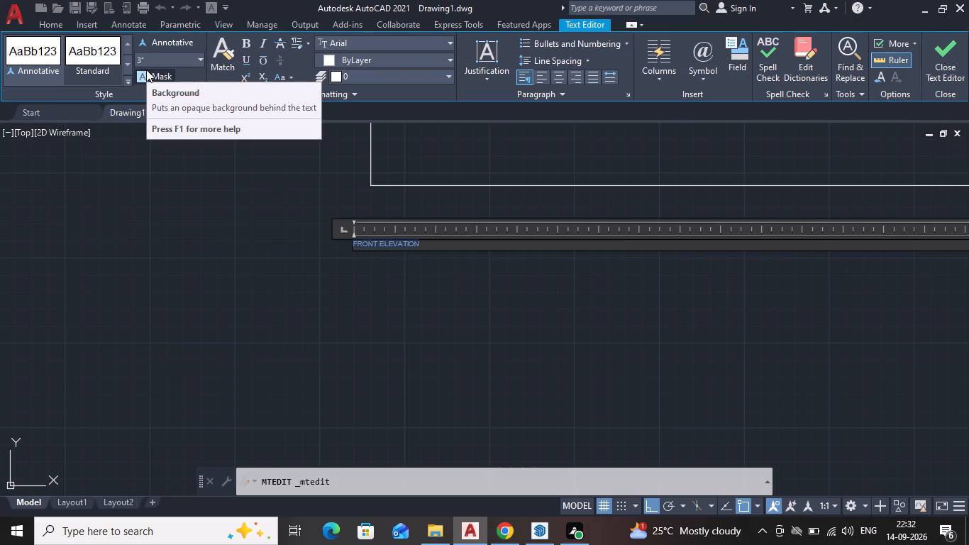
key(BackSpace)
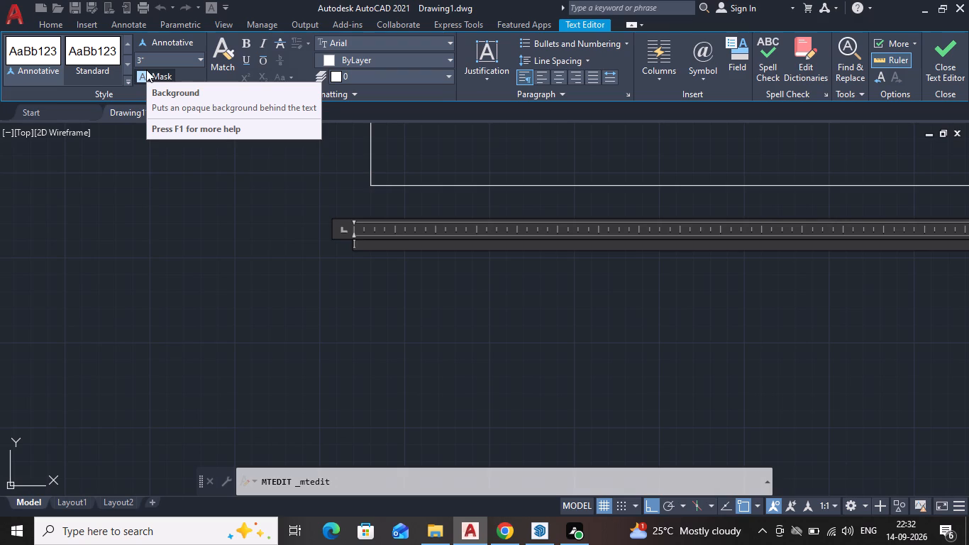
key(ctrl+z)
Make the FRONT ELEVATION text annotative, set its height to 3', and finish editing it.
click(157, 50)
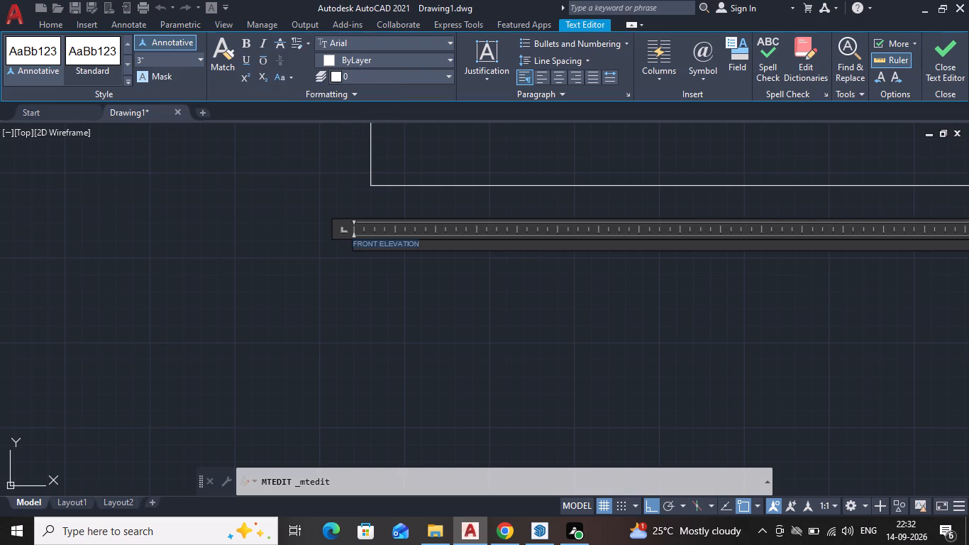
click(157, 57)
key(BackSpace)
text(3')
key(Return)
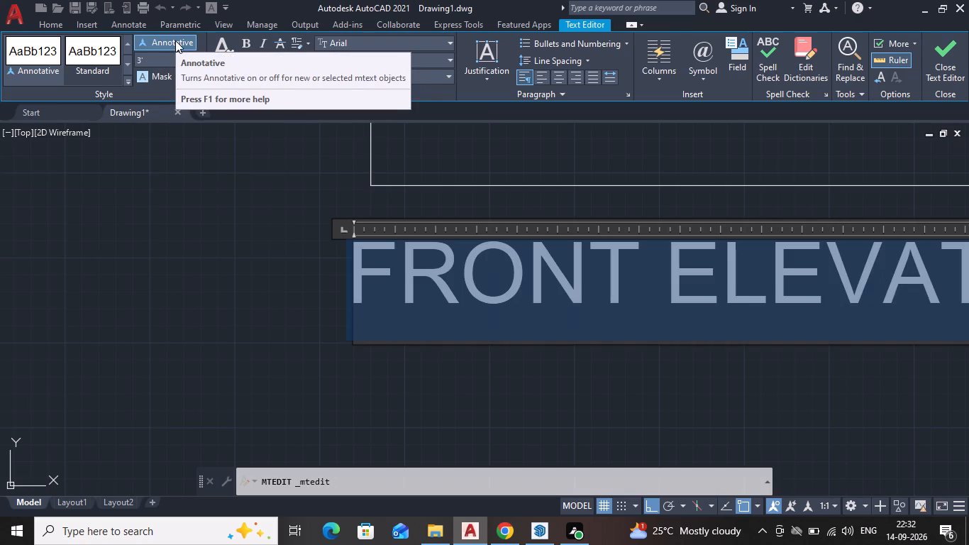
scroll(548, 217, down, 3)
click(942, 41)
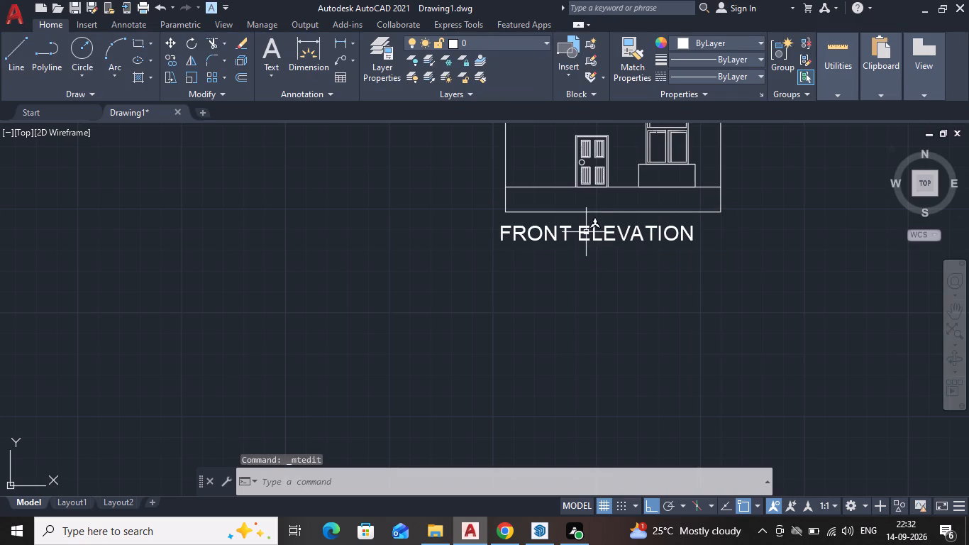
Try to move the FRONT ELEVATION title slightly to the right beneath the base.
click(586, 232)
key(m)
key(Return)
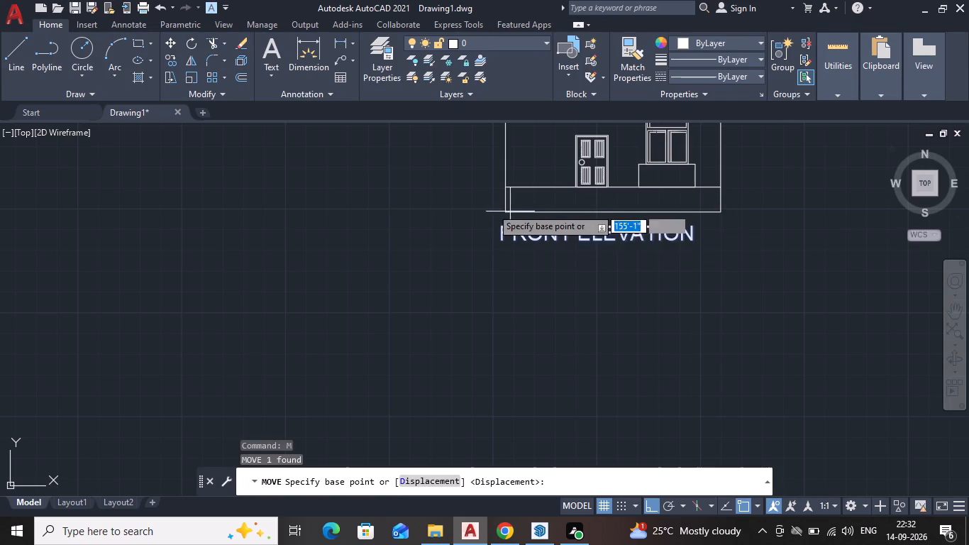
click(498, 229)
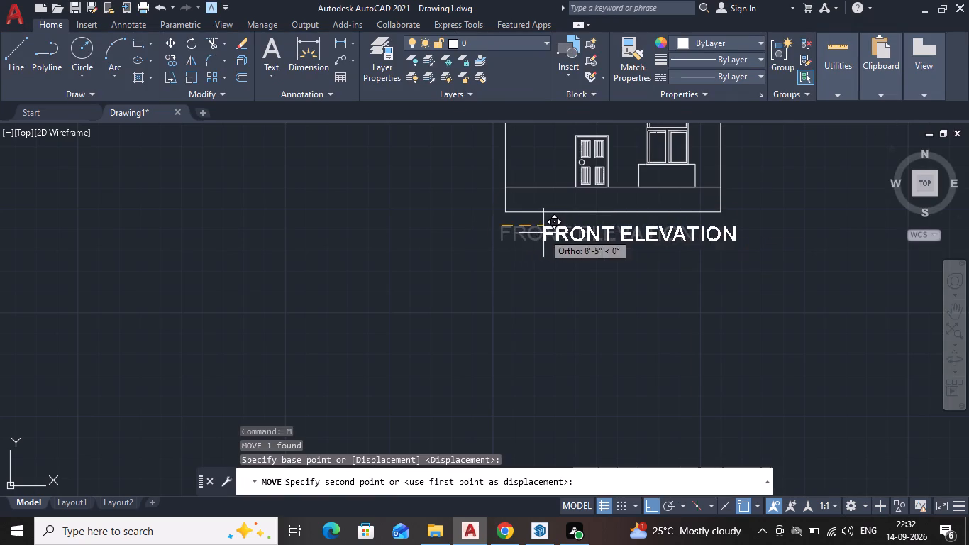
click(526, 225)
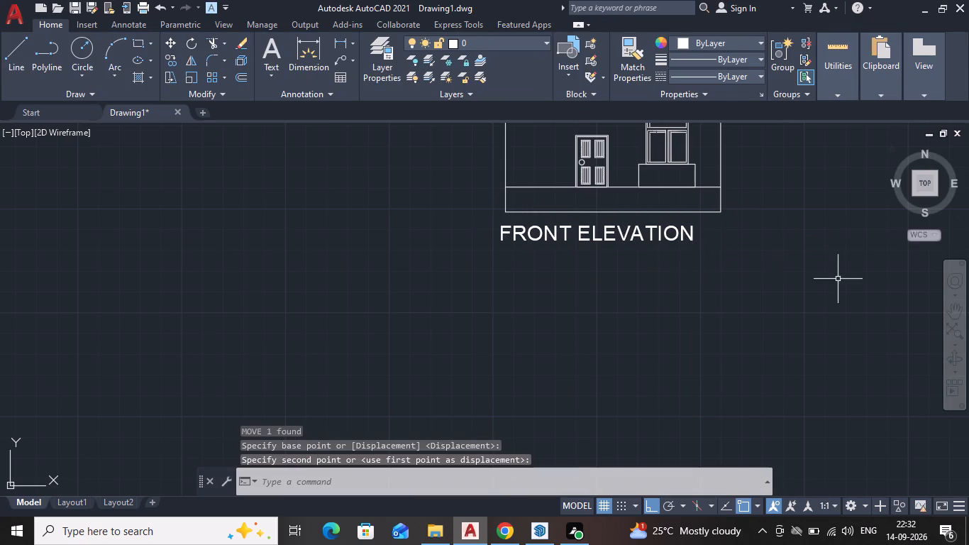
Move the FRONT ELEVATION title horizontally to the right so it sits roughly centred beneath the base.
middle_drag(805, 280, 587, 237)
scroll(388, 192, up, 2)
middle_drag(392, 172, 389, 210)
scroll(372, 204, down, 1)
click(272, 226)
click(290, 216)
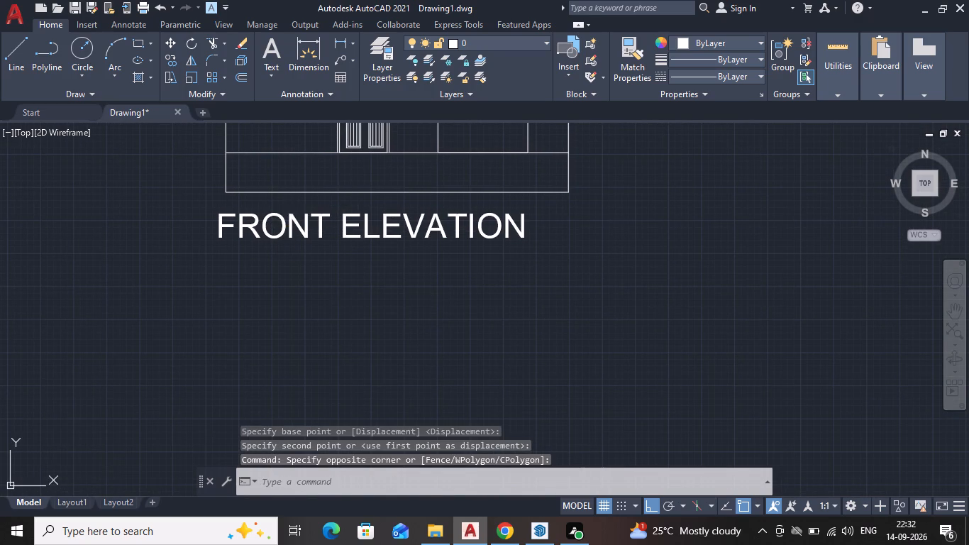
click(289, 221)
key(m)
key(Return)
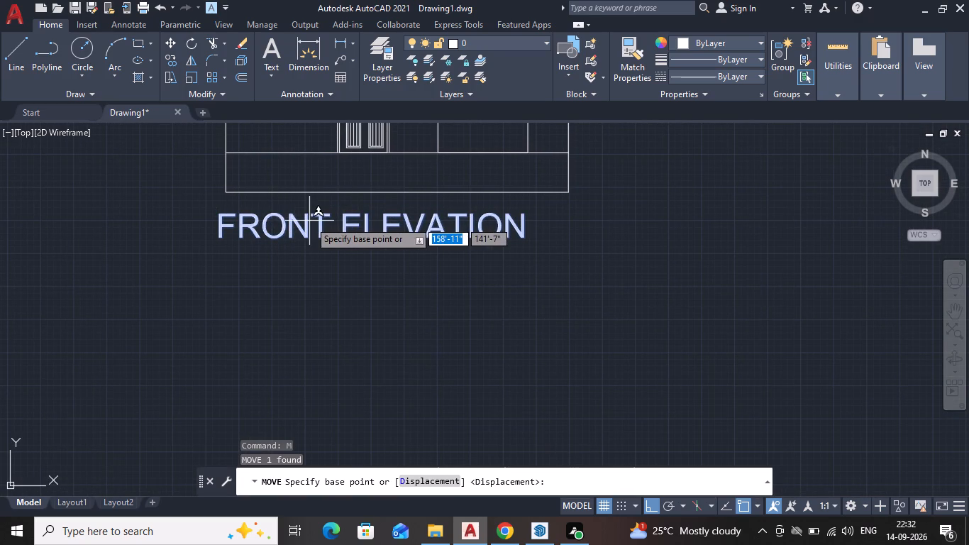
click(311, 221)
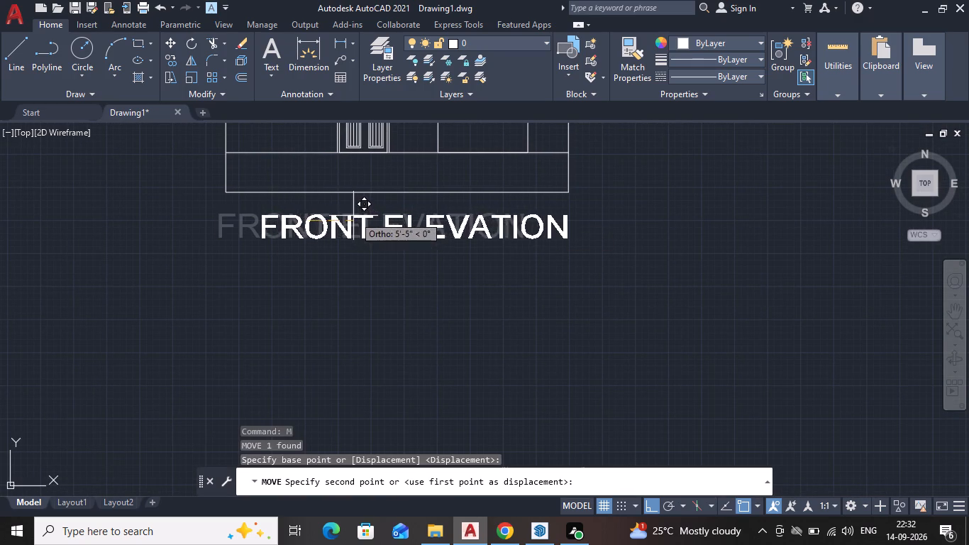
scroll(357, 209, up, 3)
scroll(361, 210, down, 1)
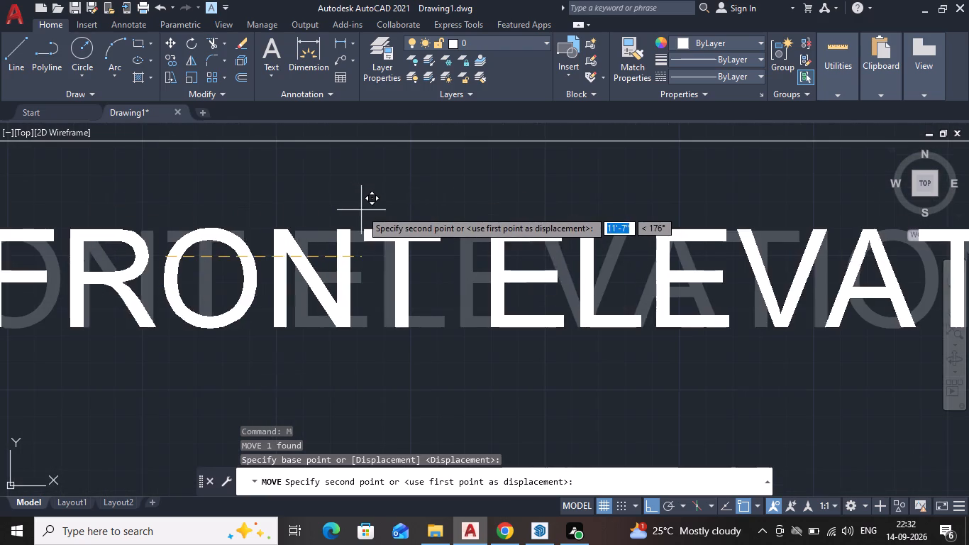
scroll(361, 210, down, 2)
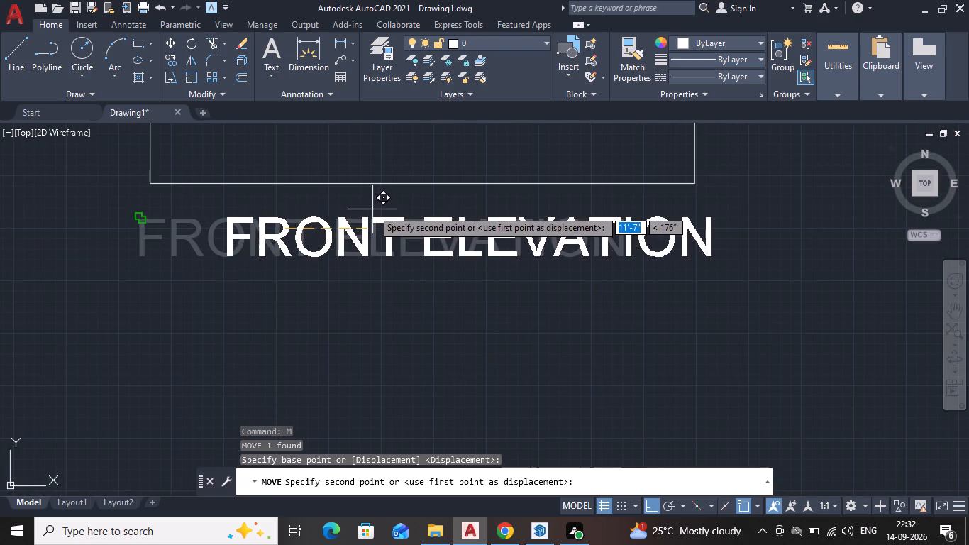
click(333, 229)
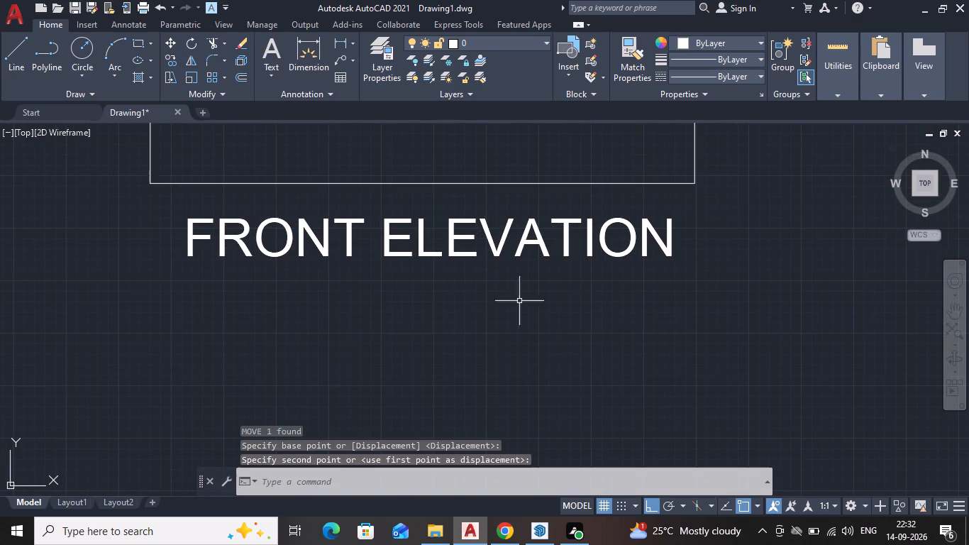
key(Escape)
Turn on Clean Screen and examine the complete front elevation, from the roof coping to the title.
scroll(575, 263, down, 3)
middle_drag(525, 333, 509, 365)
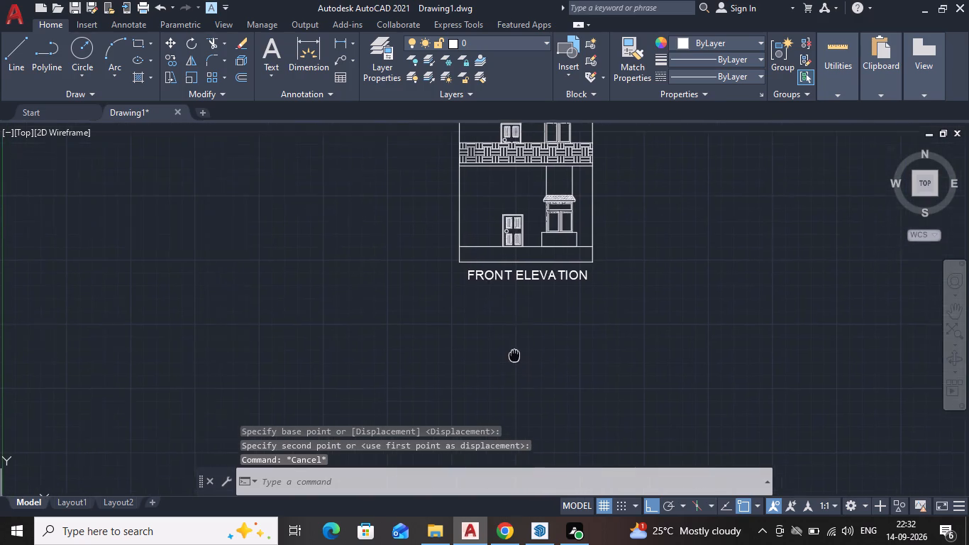
middle_drag(509, 365, 494, 403)
middle_drag(550, 234, 511, 276)
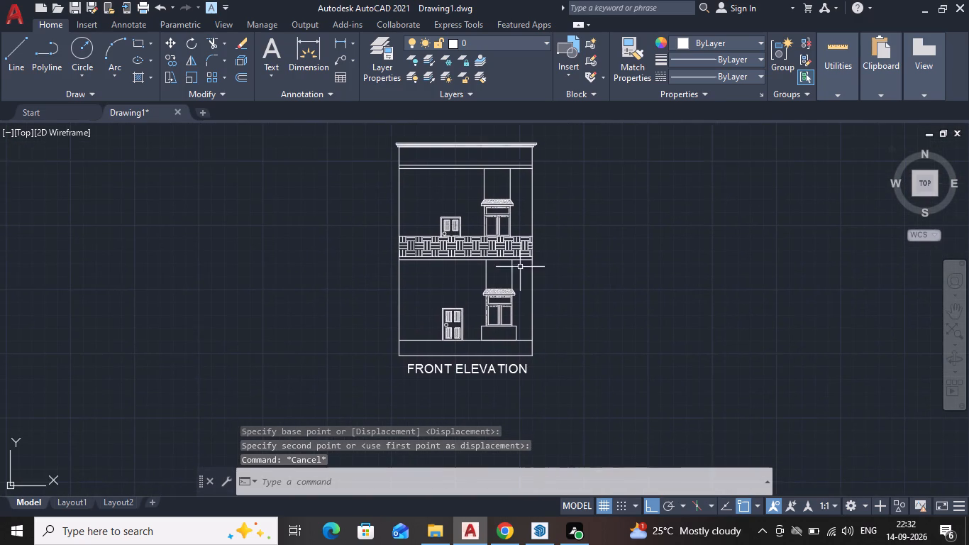
scroll(547, 248, up, 1)
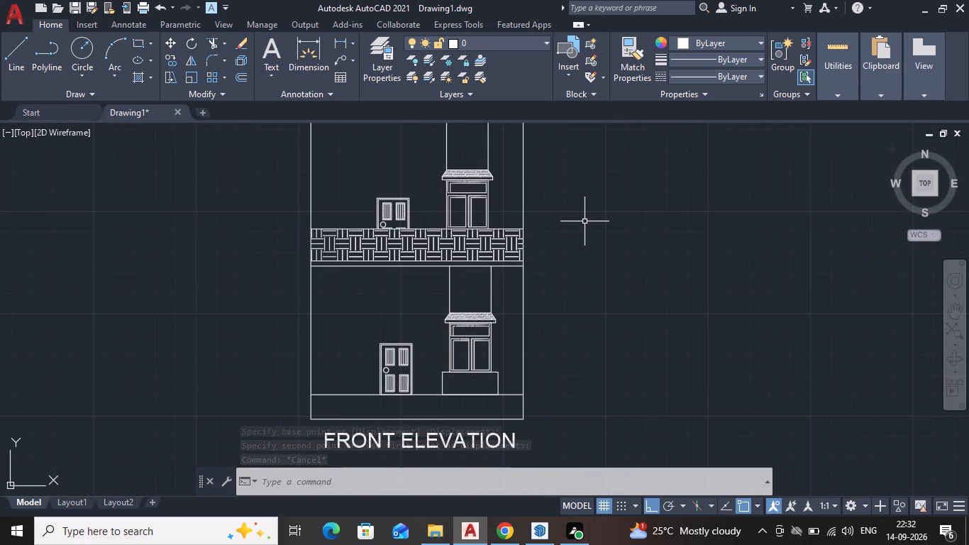
key(ctrl+0)
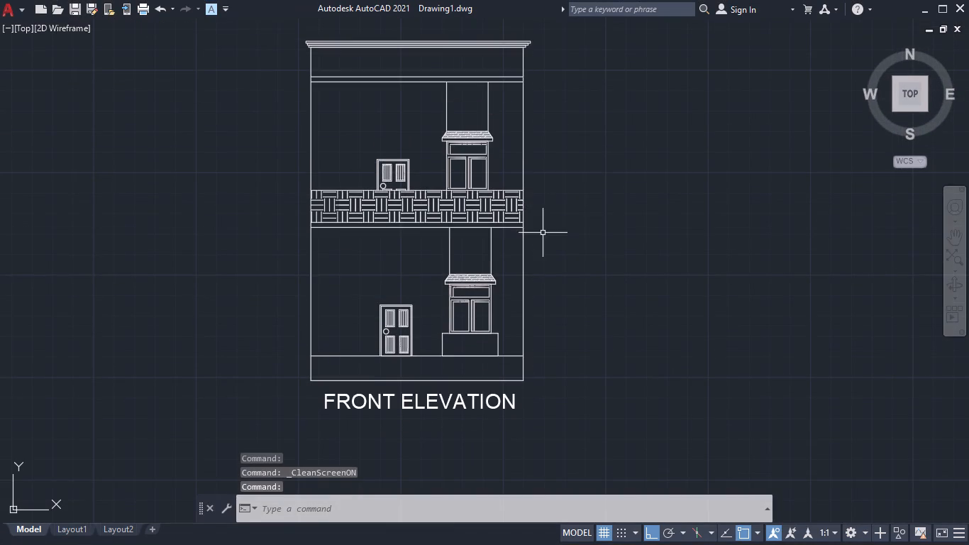
scroll(625, 162, down, 1)
middle_drag(625, 165, 610, 223)
scroll(560, 226, up, 1)
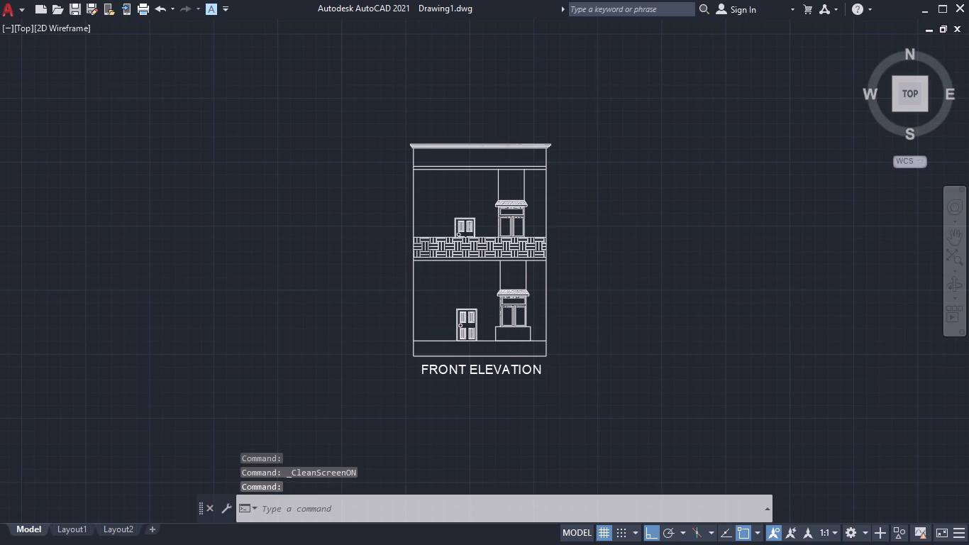
scroll(572, 254, up, 1)
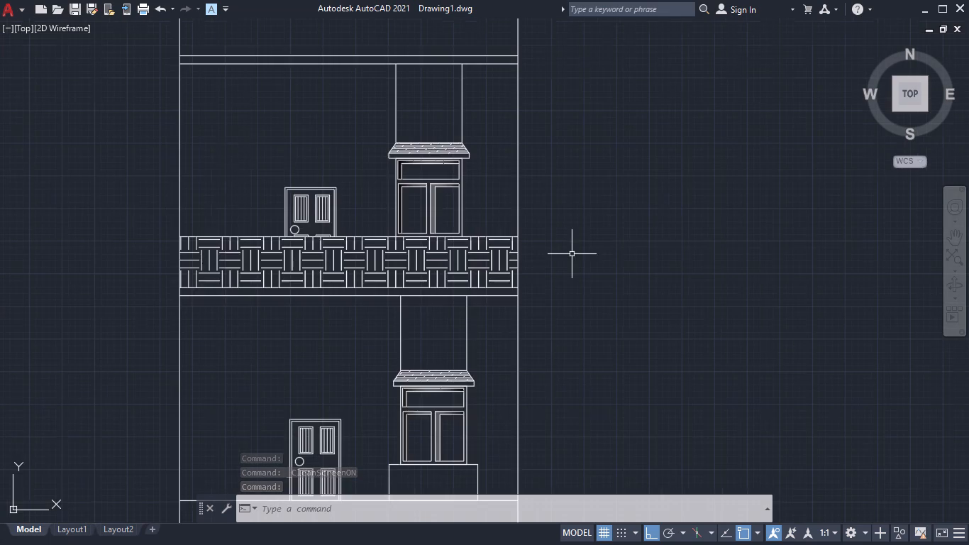
scroll(572, 254, down, 1)
middle_drag(572, 254, 578, 233)
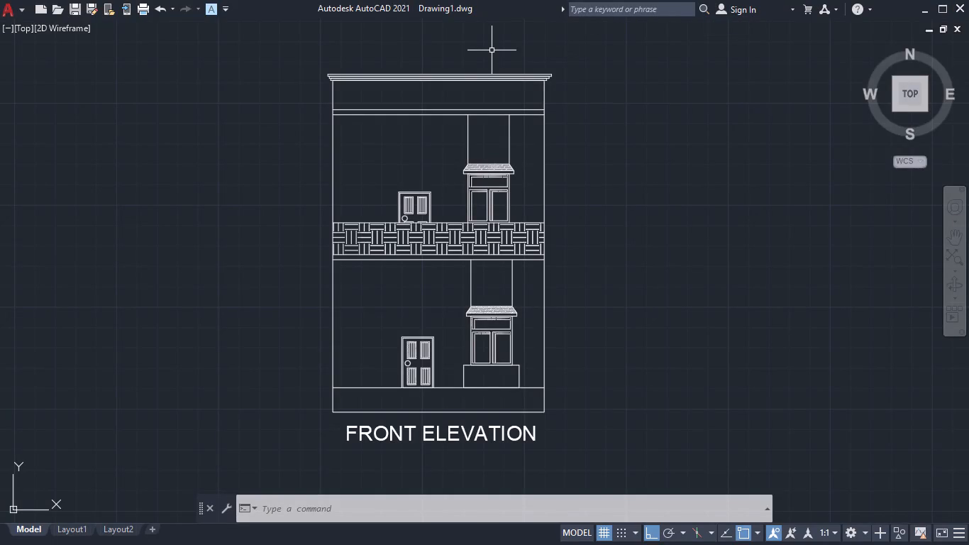
Preview a centred window plot of the whole titled elevation using AutoCAD PDF (High Quality Print).pc3, and close it without plotting.
key(ctrl+p)
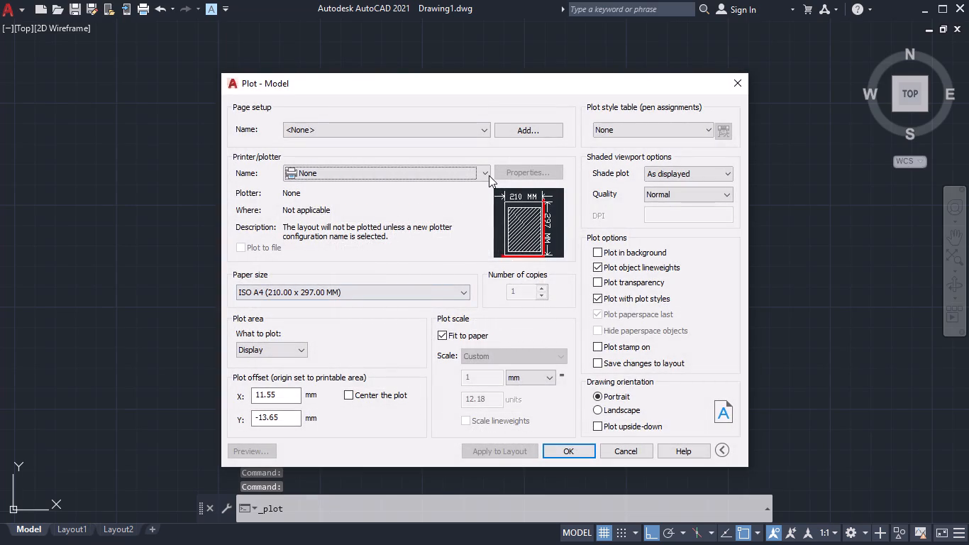
click(484, 173)
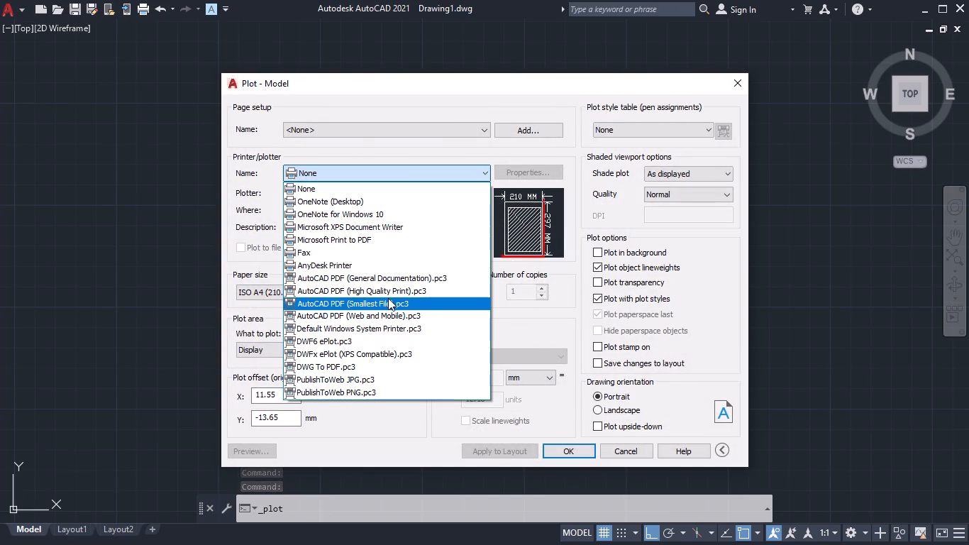
click(391, 285)
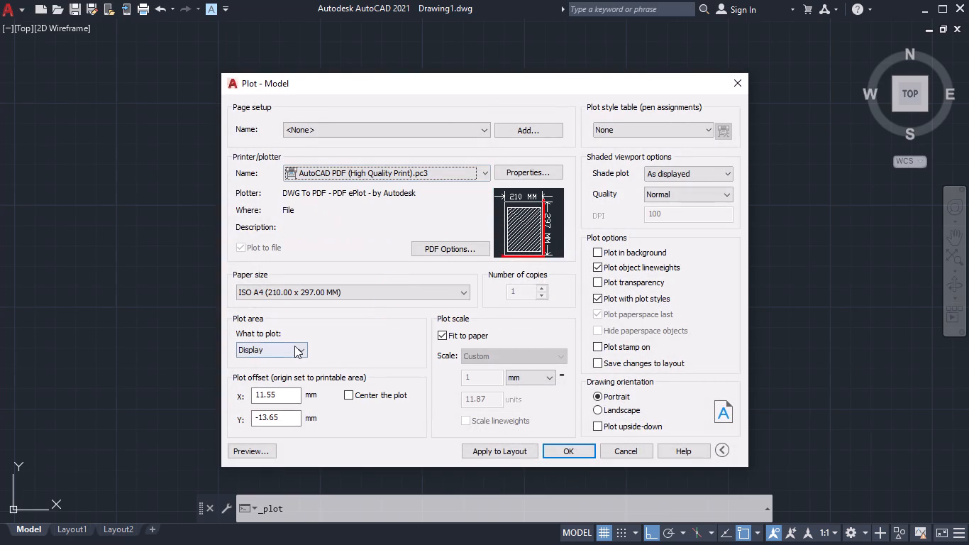
click(346, 395)
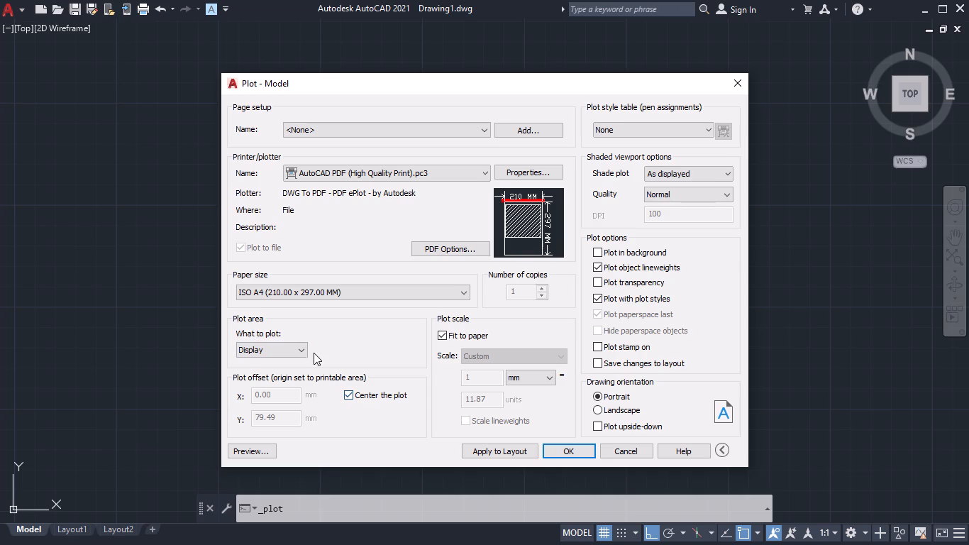
click(298, 346)
click(268, 388)
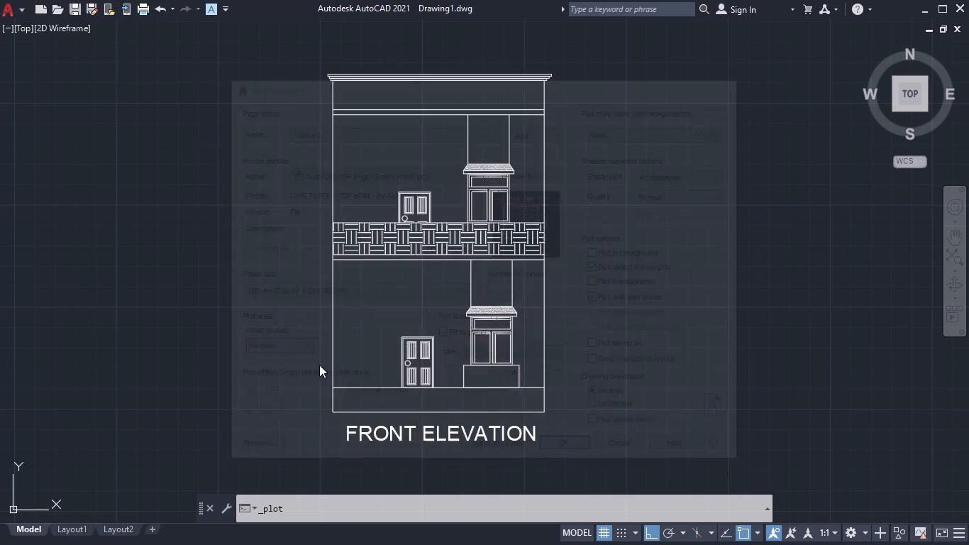
drag(292, 60, 294, 70)
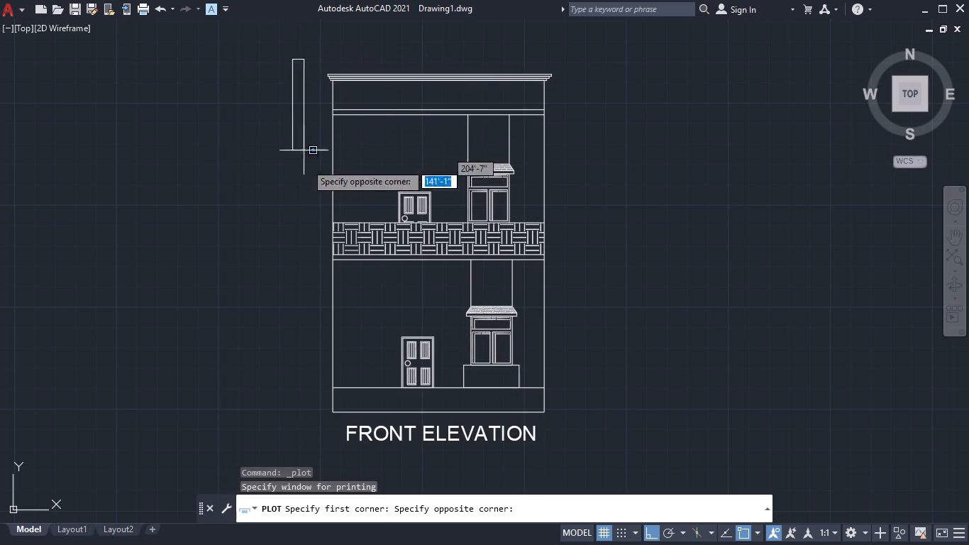
click(573, 458)
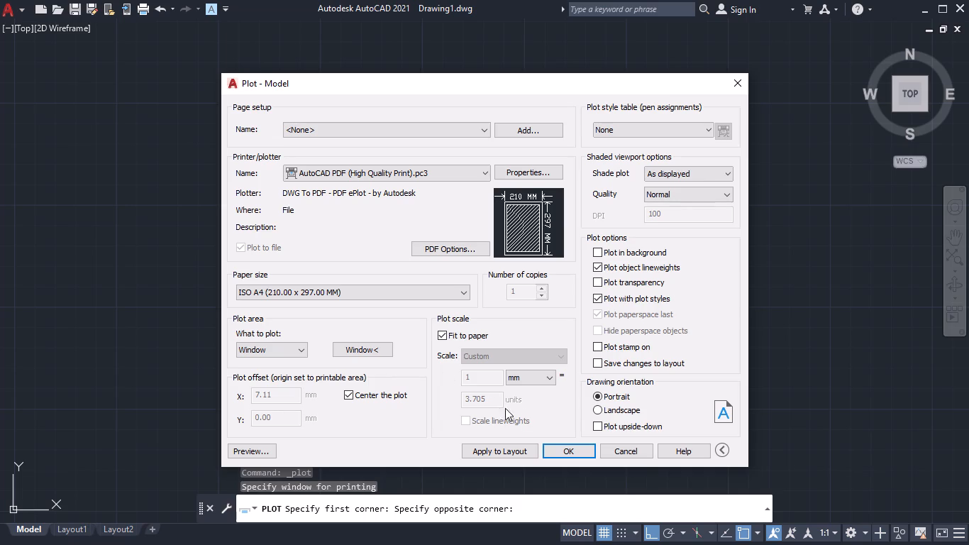
click(268, 449)
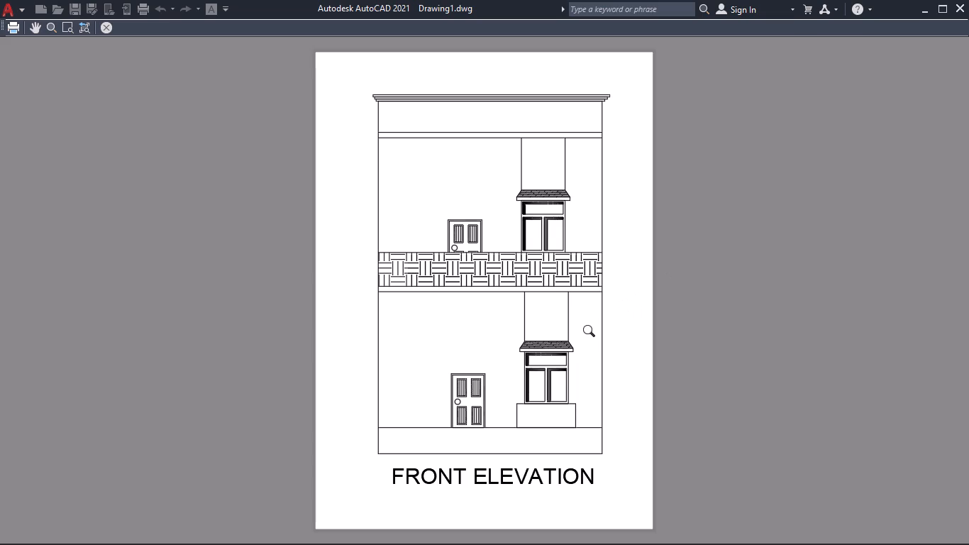
click(106, 26)
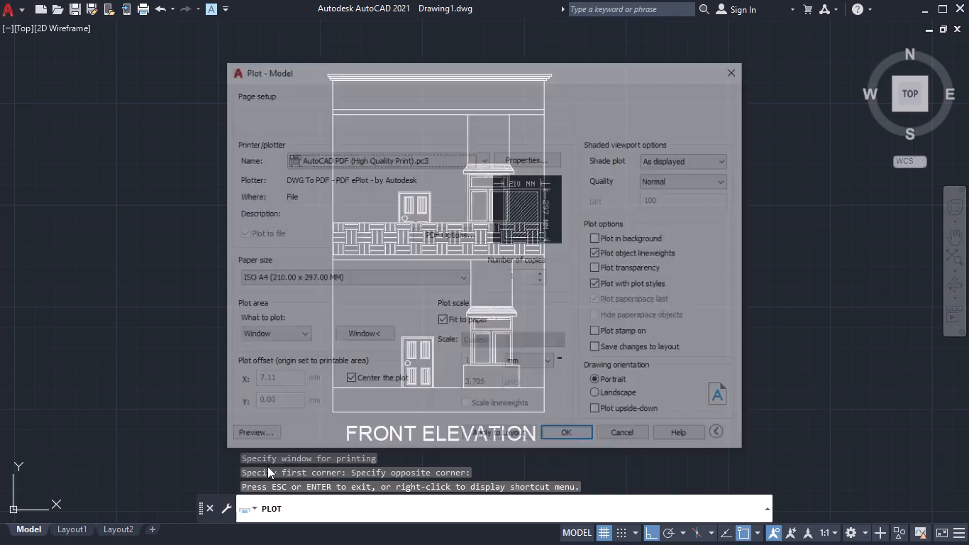
click(737, 60)
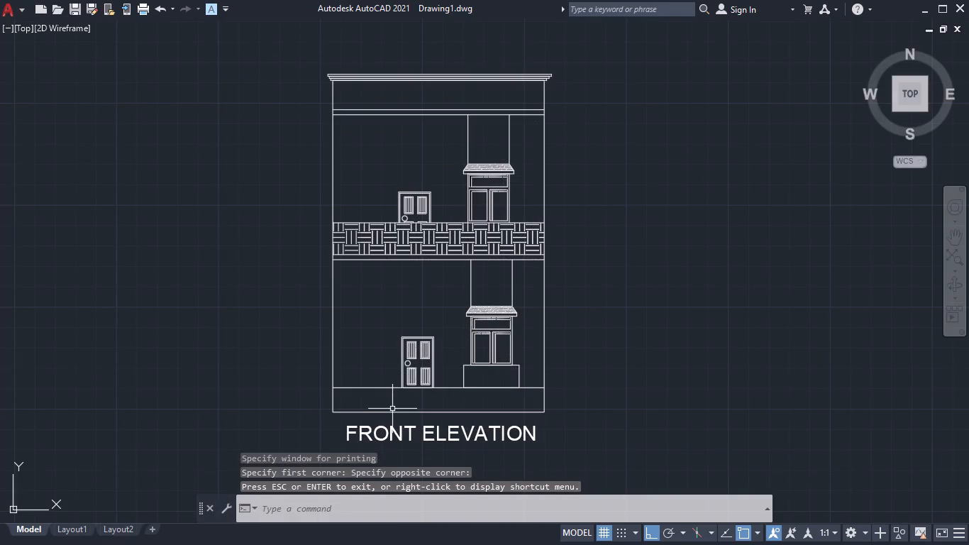
Save the drawing to the Desktop as AUTOCAD SEP 14.
key(ctrl+s)
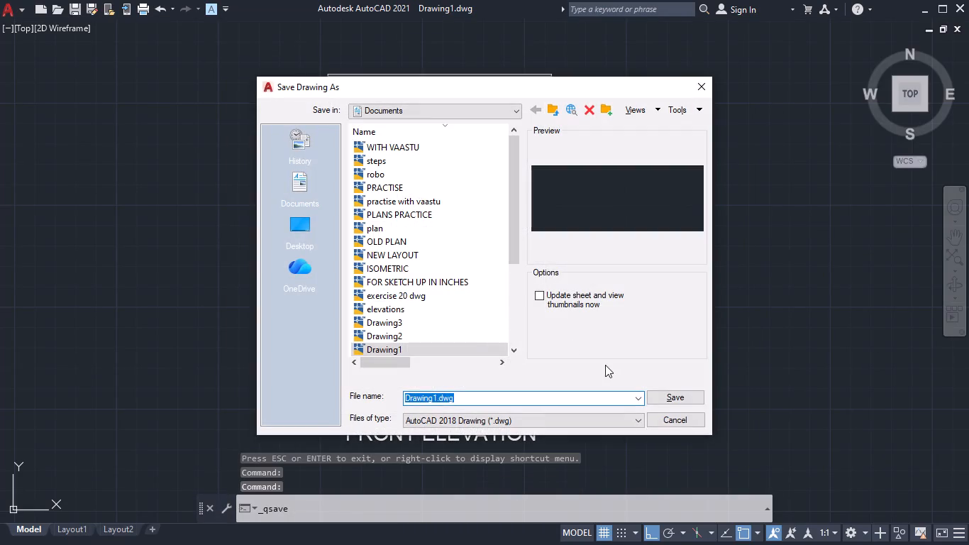
click(308, 240)
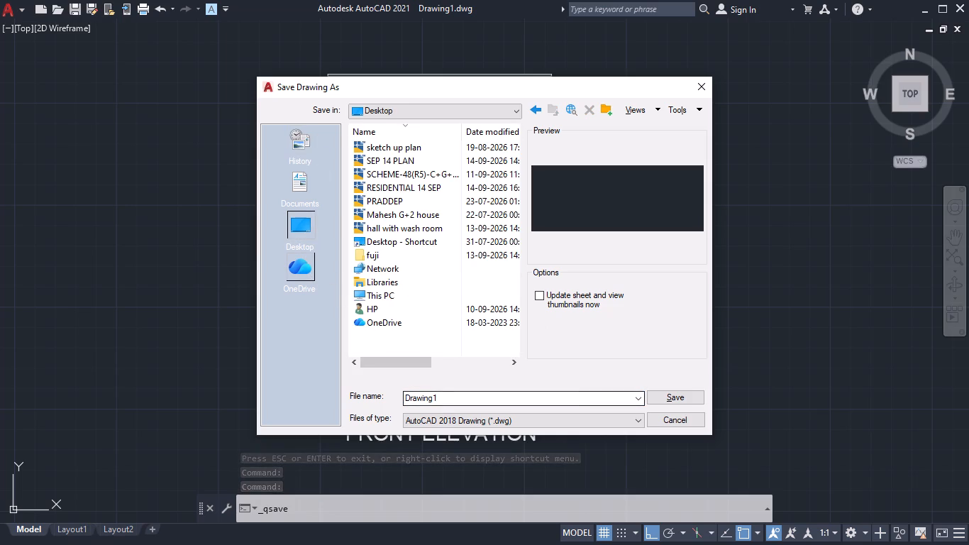
click(306, 233)
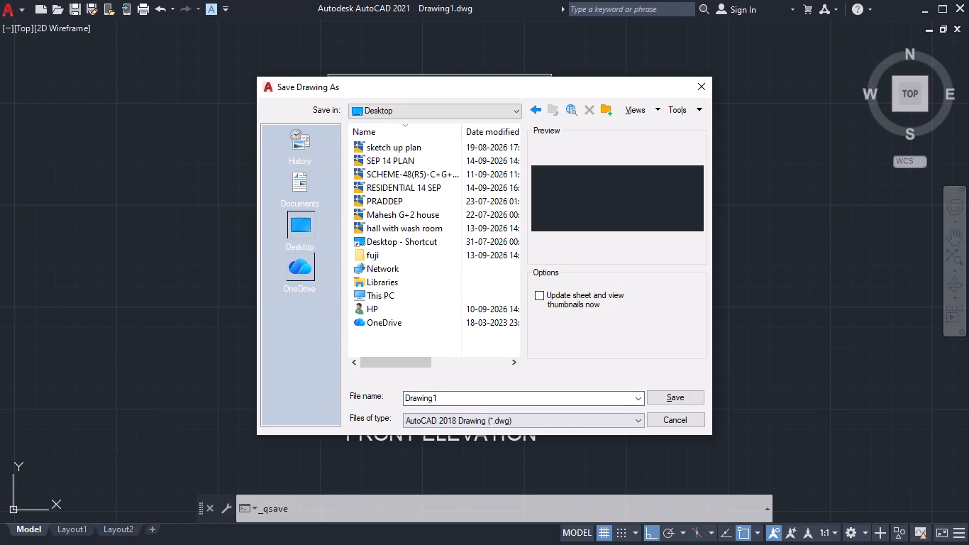
click(479, 395)
key(BackSpace)
text(AUTOCAS)
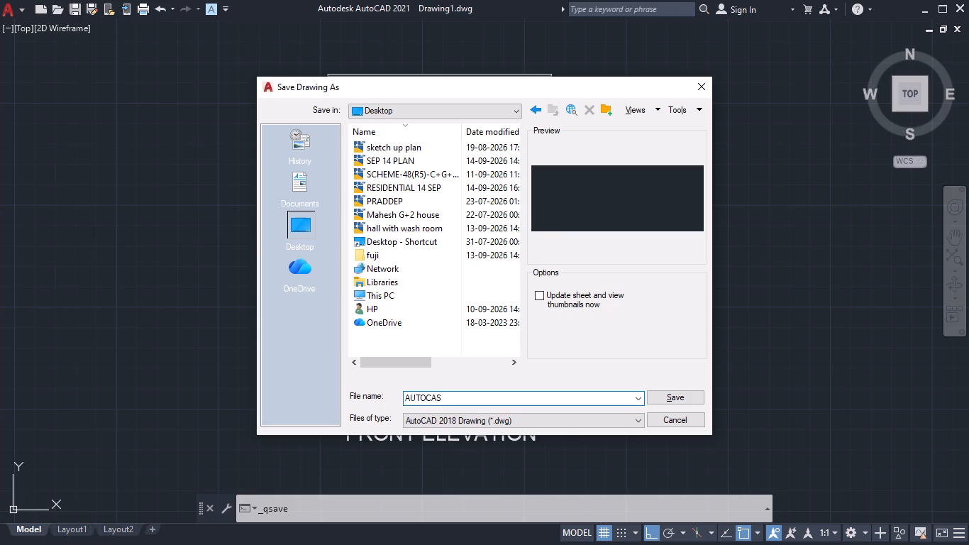
key(BackSpace)
text(D)
key(space)
text(SEP)
key(space)
text(14)
click(303, 231)
click(670, 395)
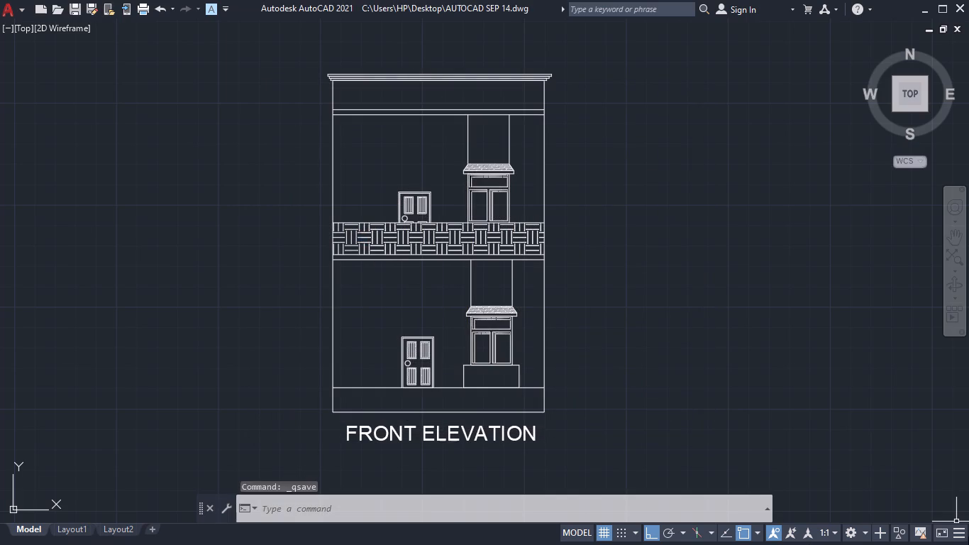
click(968, 530)
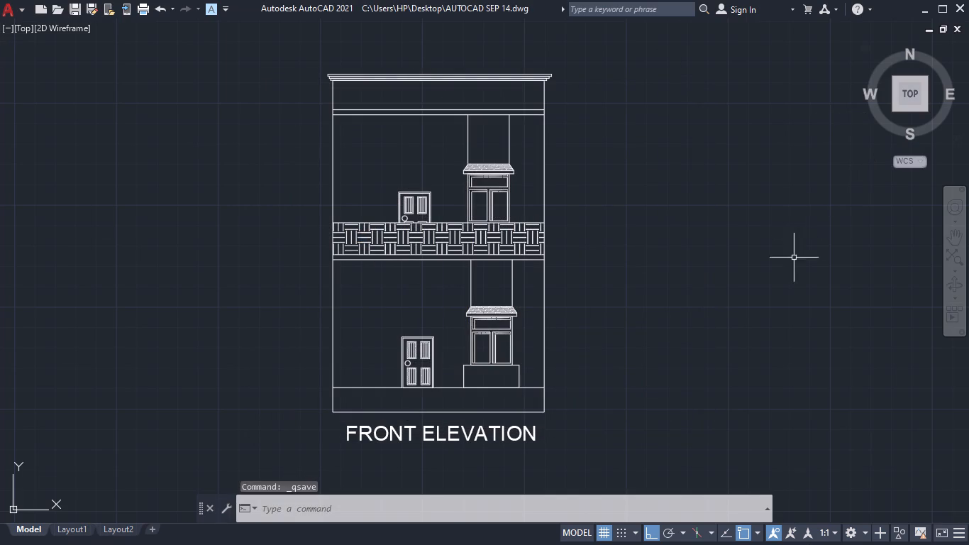
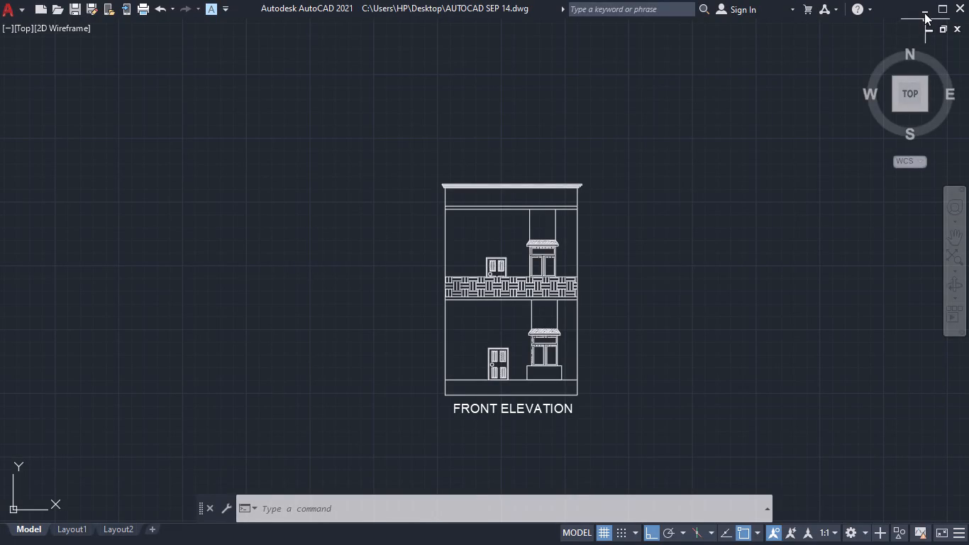
Turn off Clean Screen to bring back the normal workspace around the saved front elevation.
key(ctrl+0)
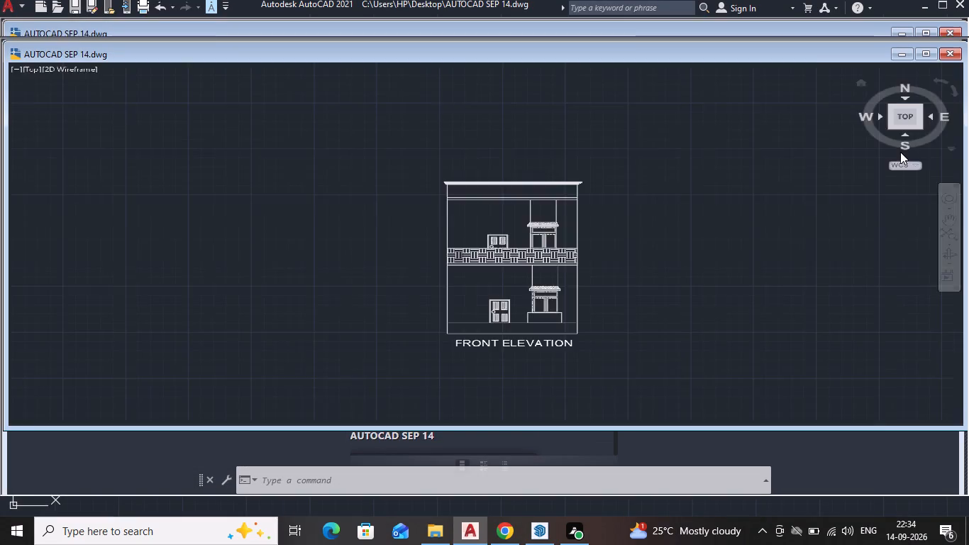